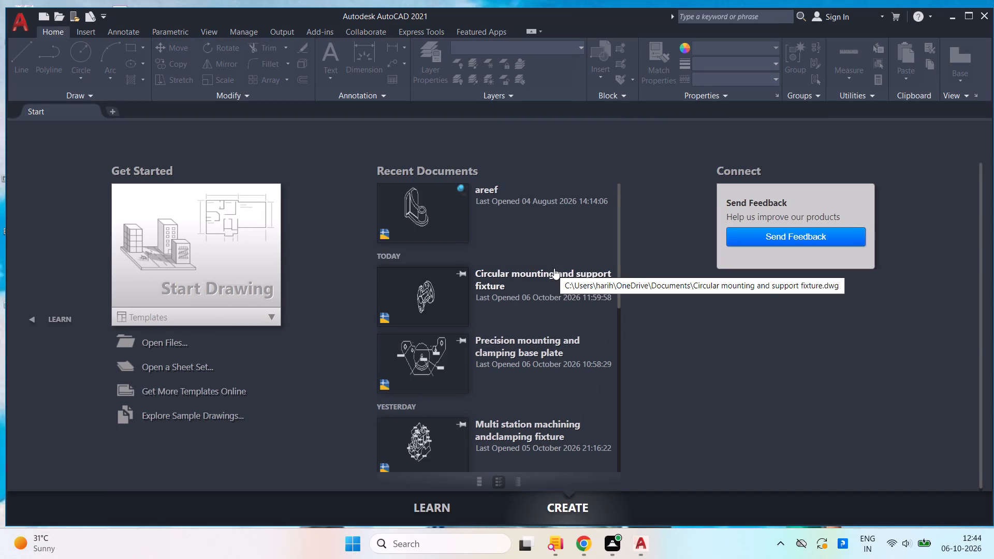
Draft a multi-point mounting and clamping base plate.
Create a new blank drawing from one of the listed templates.
{"action": "left_click", "coordinate": [266, 319]}
{"action": "left_click", "coordinate": [225, 363]}
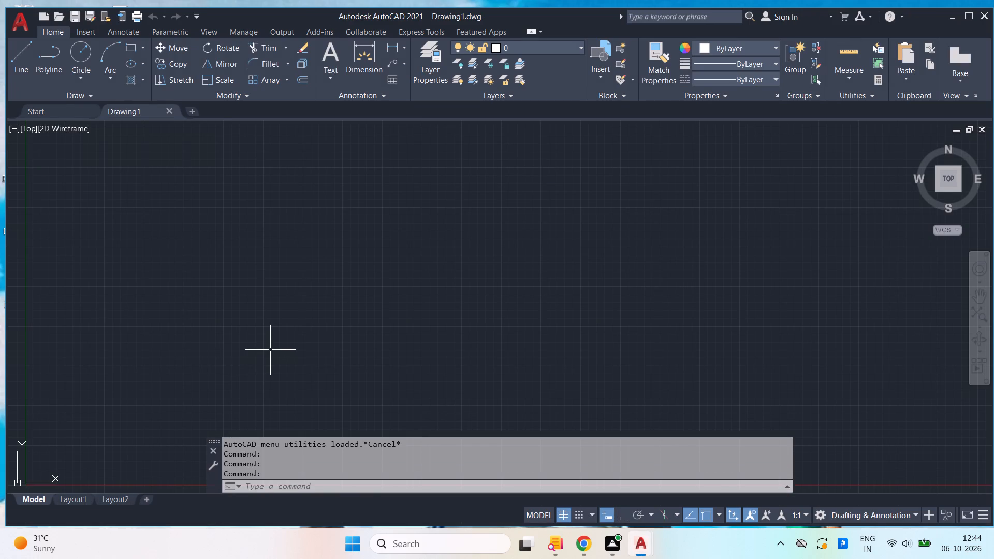
Turn on command log file recording with LOGFILEON.
{"action": "scroll", "coordinate": [330, 314], "scroll_direction": "down", "scroll_amount": 1}
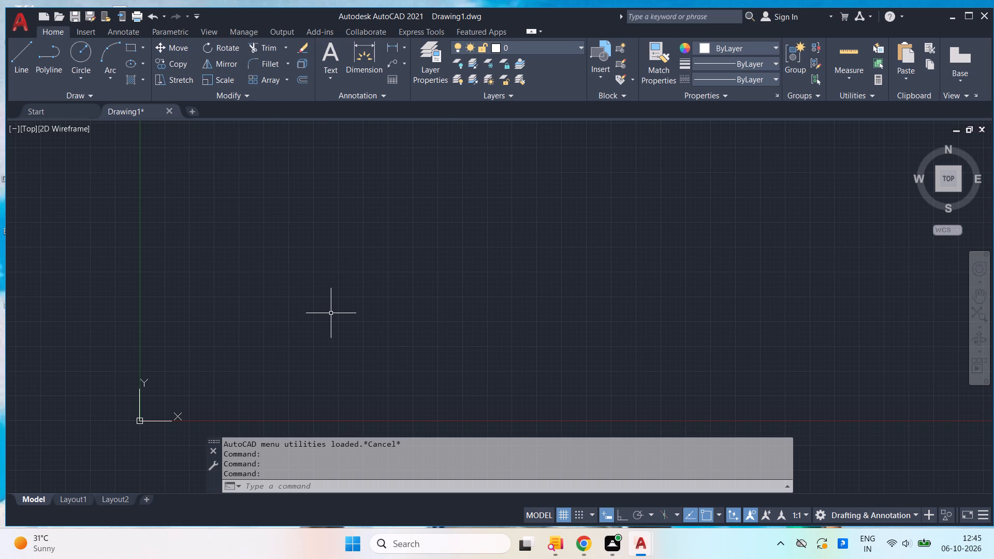
{"action": "scroll", "coordinate": [331, 313], "scroll_direction": "down", "scroll_amount": 2}
{"action": "middle_click_drag", "start_coordinate": [390, 258], "coordinate": [0, 491]}
{"action": "middle_click_drag", "start_coordinate": [305, 310], "coordinate": [0, 452]}
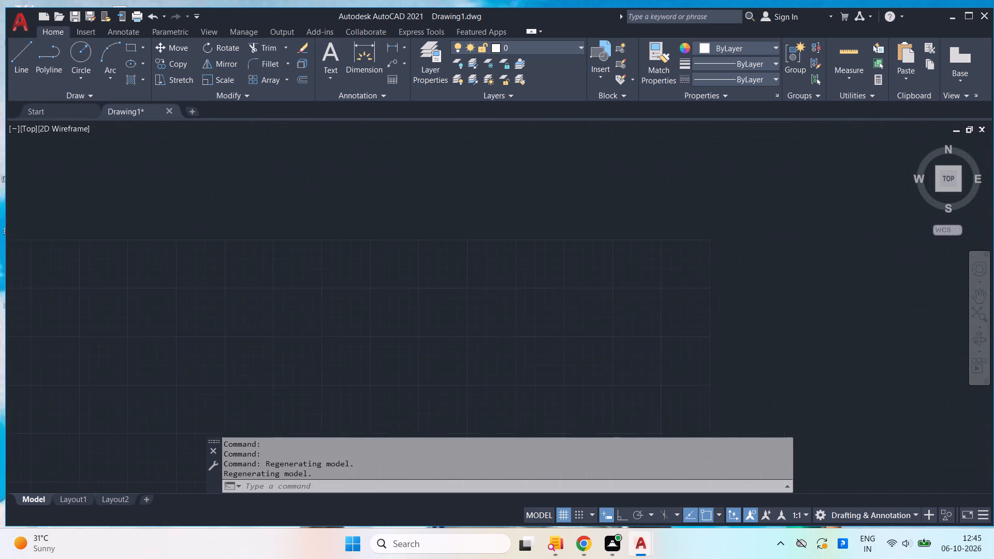
{"action": "middle_click_drag", "start_coordinate": [0, 452], "coordinate": [0, 458]}
{"action": "type", "text": "log"}
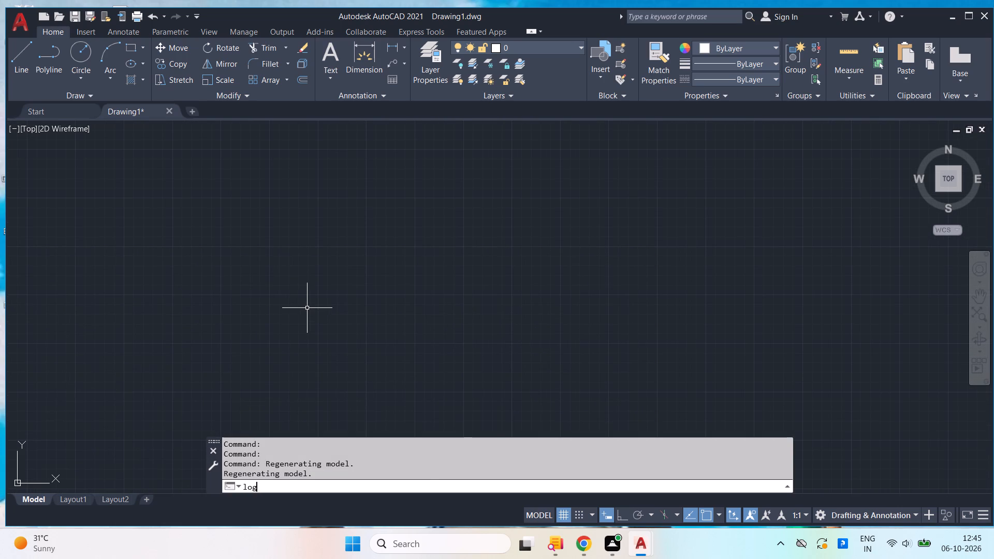
{"action": "left_click", "coordinate": [319, 380]}
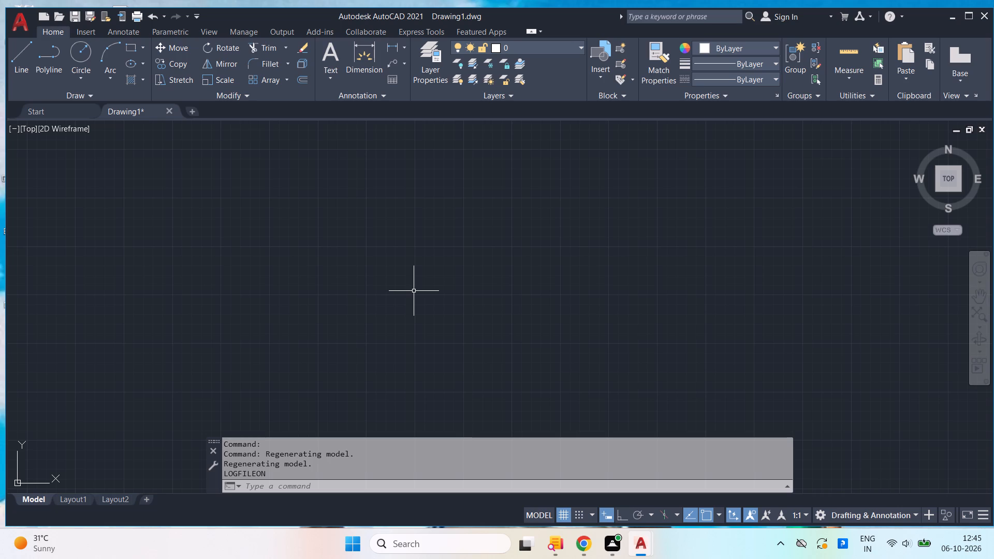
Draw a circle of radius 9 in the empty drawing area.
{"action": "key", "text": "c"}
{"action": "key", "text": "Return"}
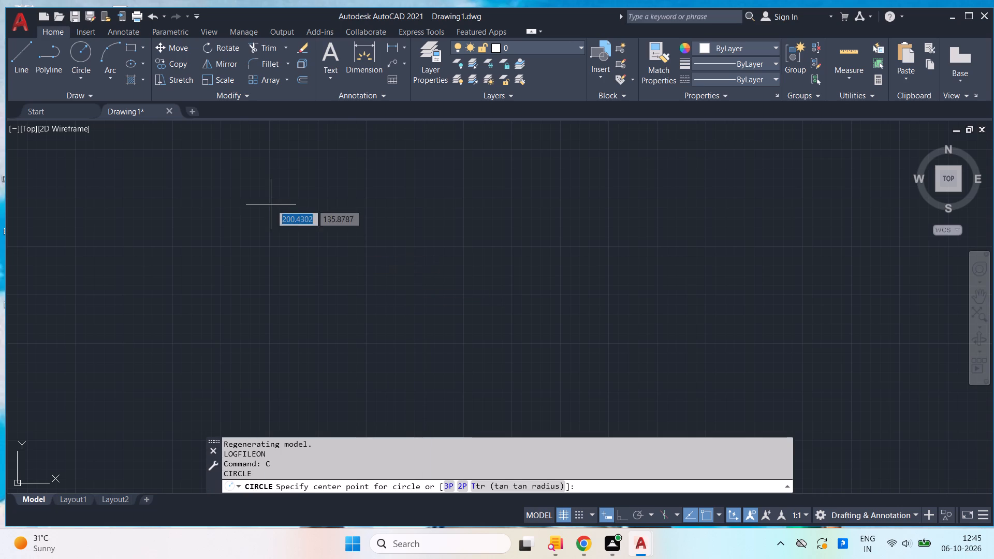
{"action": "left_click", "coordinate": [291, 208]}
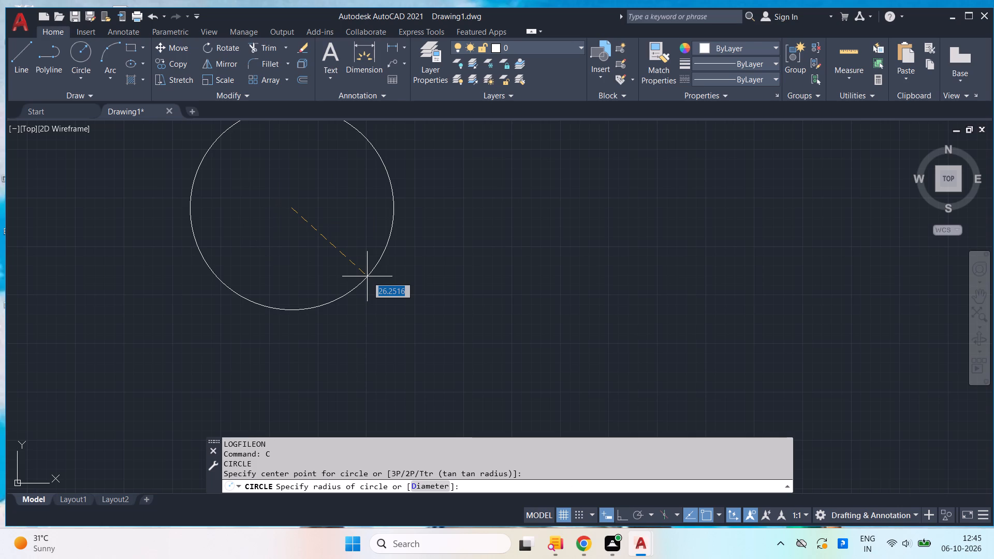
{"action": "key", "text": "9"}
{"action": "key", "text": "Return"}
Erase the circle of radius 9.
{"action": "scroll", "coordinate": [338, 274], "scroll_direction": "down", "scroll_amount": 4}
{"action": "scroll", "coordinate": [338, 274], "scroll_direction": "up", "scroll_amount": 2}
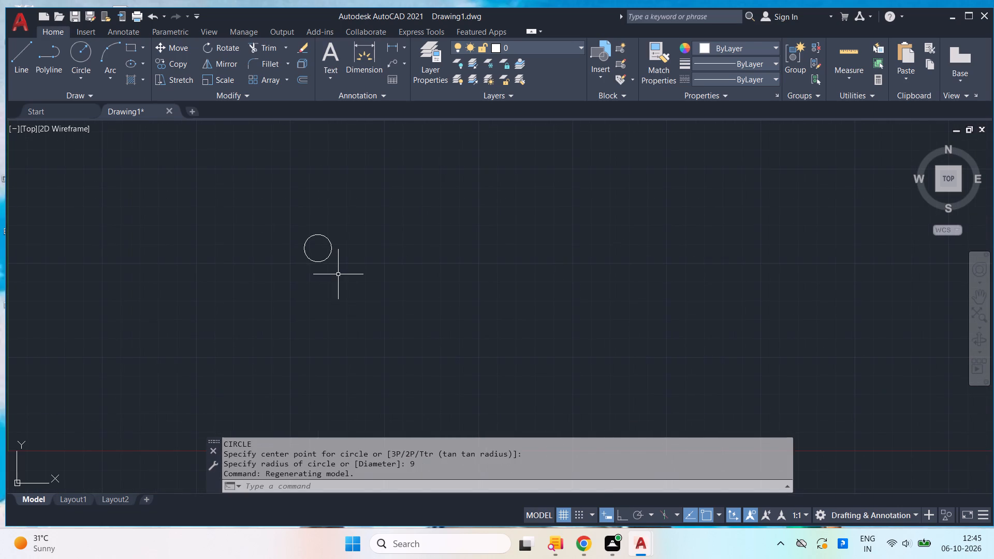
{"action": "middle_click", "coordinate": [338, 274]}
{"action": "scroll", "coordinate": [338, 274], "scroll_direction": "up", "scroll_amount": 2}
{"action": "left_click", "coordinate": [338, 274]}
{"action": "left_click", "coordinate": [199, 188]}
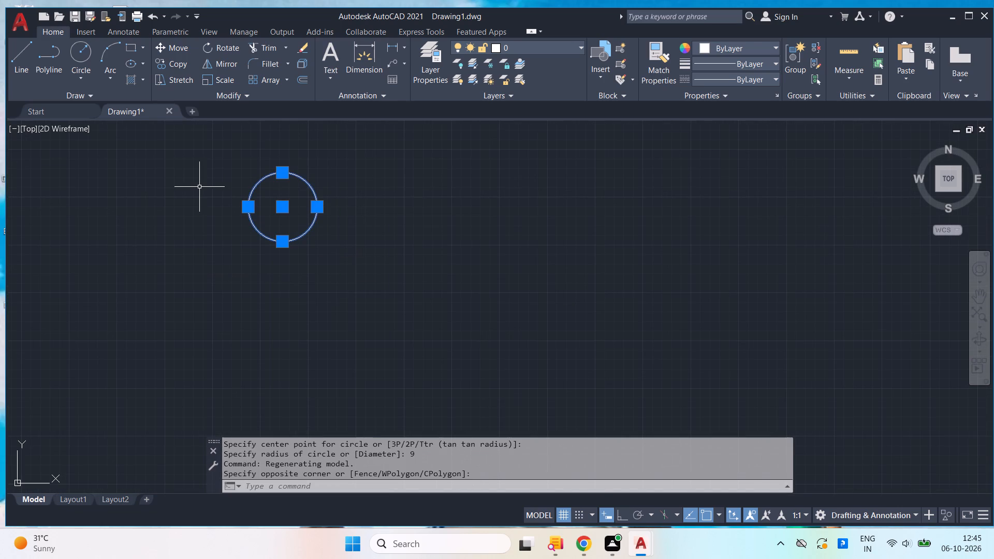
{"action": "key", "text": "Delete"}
Draw a circle of radius 9 in an empty part of the drawing area.
{"action": "scroll", "coordinate": [300, 213], "scroll_direction": "down", "scroll_amount": 3}
{"action": "middle_click_drag", "start_coordinate": [419, 224], "coordinate": [175, 558]}
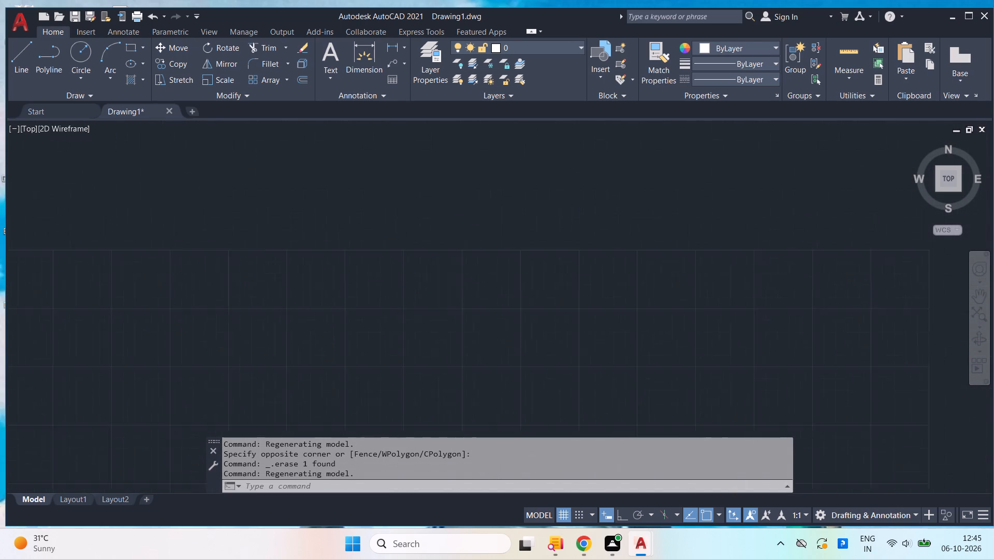
{"action": "middle_click_drag", "start_coordinate": [175, 558], "coordinate": [161, 558]}
{"action": "middle_click_drag", "start_coordinate": [404, 348], "coordinate": [359, 437]}
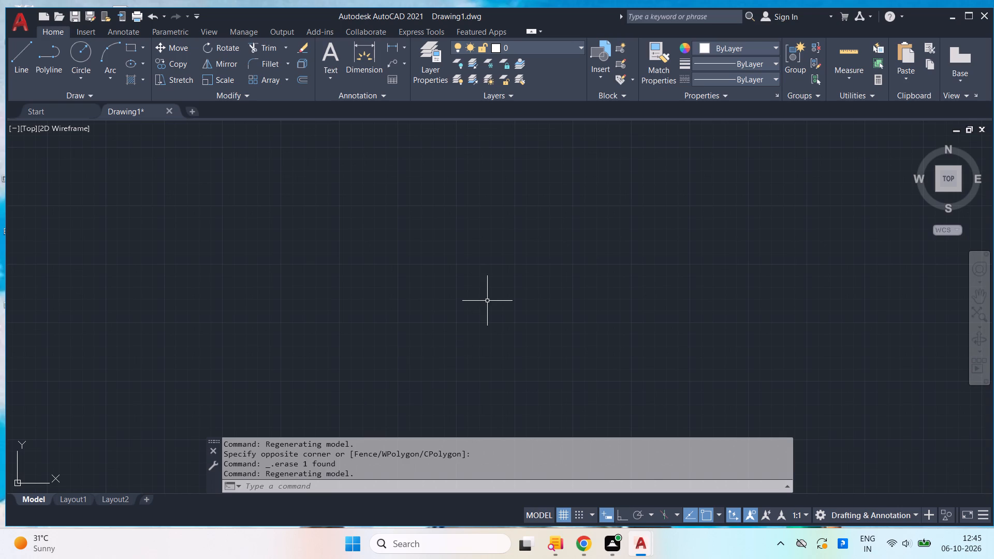
{"action": "key", "text": "c"}
{"action": "key", "text": "Return"}
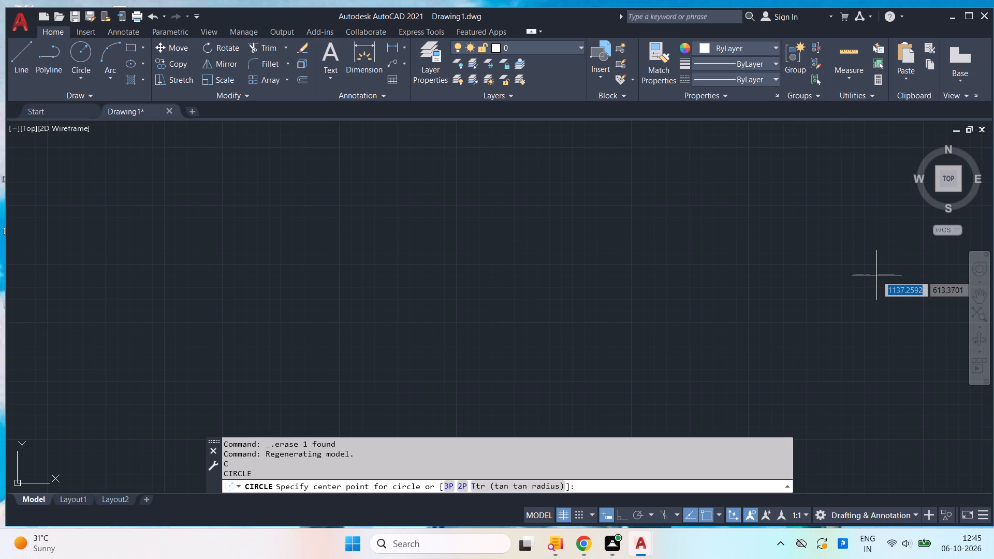
{"action": "left_click", "coordinate": [468, 183]}
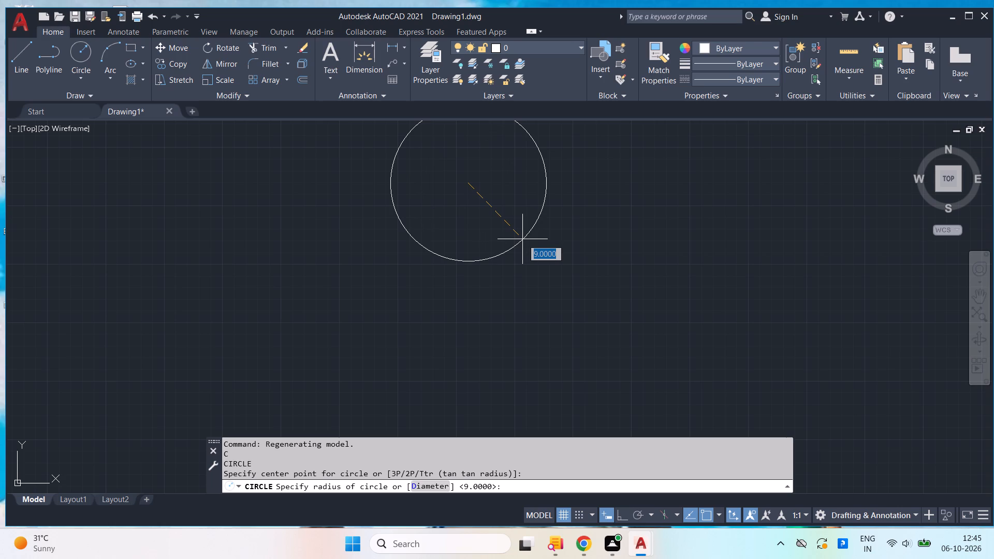
{"action": "key", "text": "9"}
{"action": "key", "text": "Return"}
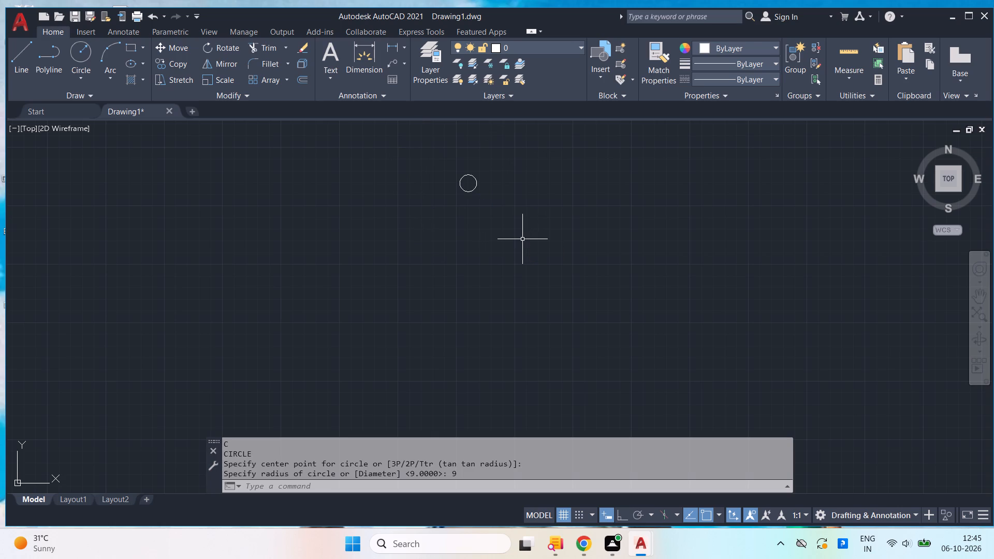
Draw a concentric circle of radius 15 around the radius 9 circle.
{"action": "scroll", "coordinate": [503, 189], "scroll_direction": "up", "scroll_amount": 2}
{"action": "middle_click_drag", "start_coordinate": [503, 188], "coordinate": [466, 239]}
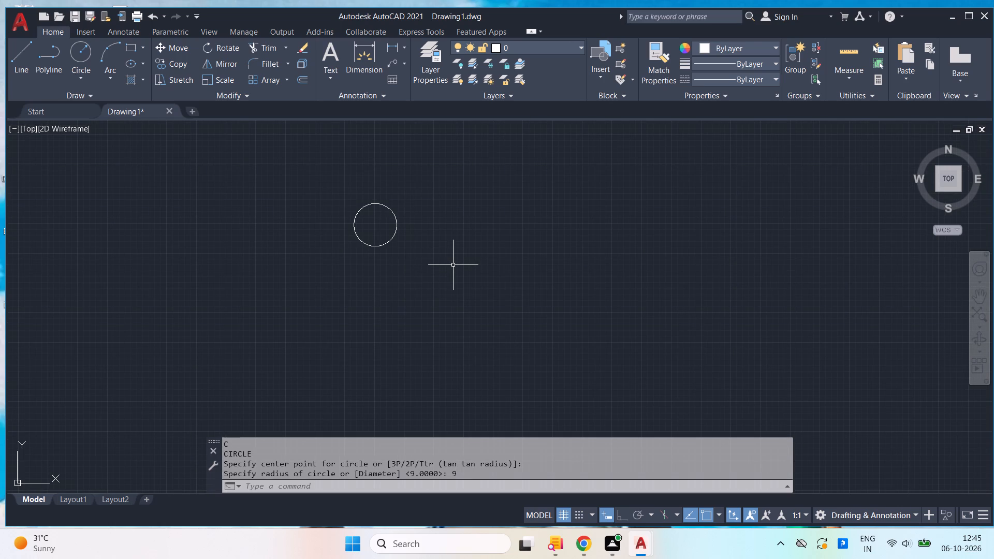
{"action": "key", "text": "c"}
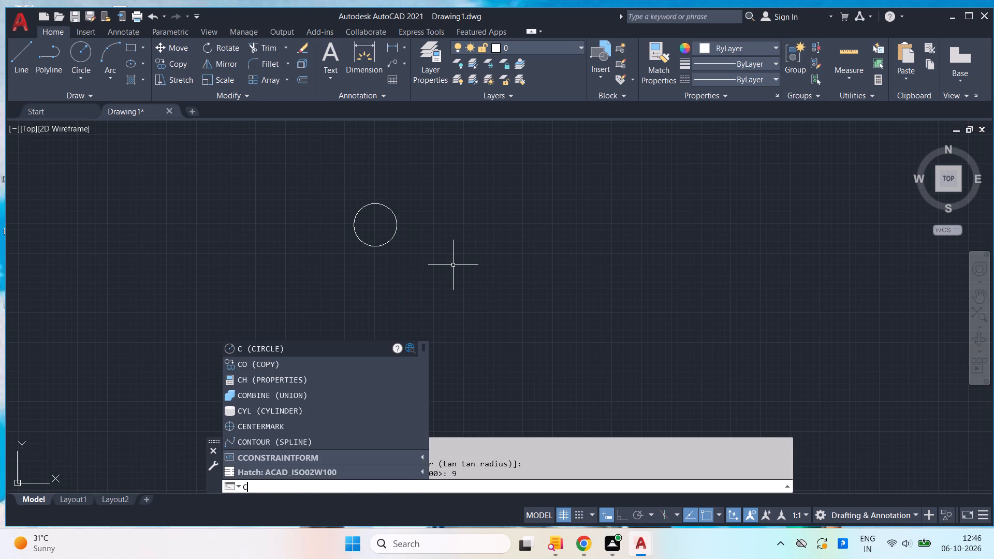
{"action": "key", "text": "Return"}
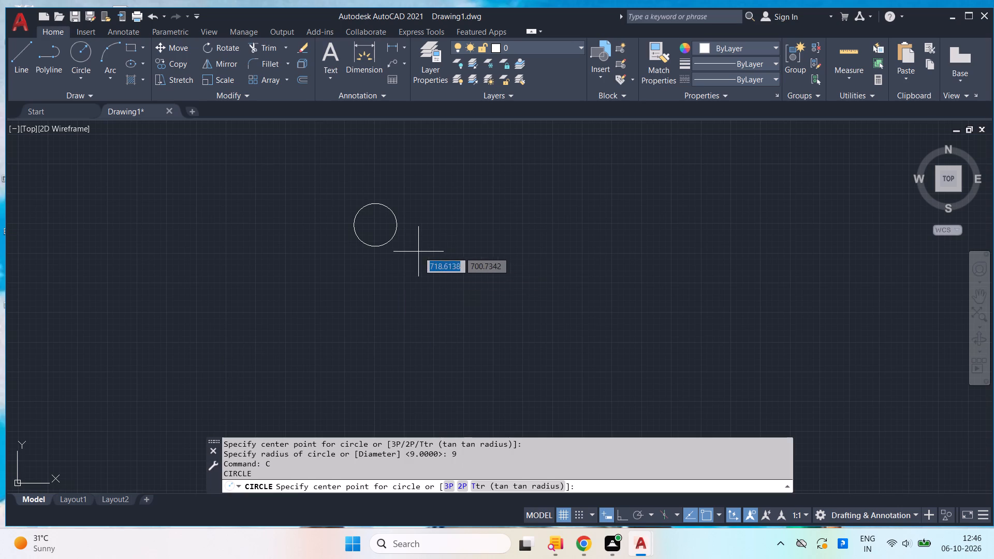
{"action": "left_click", "coordinate": [377, 222]}
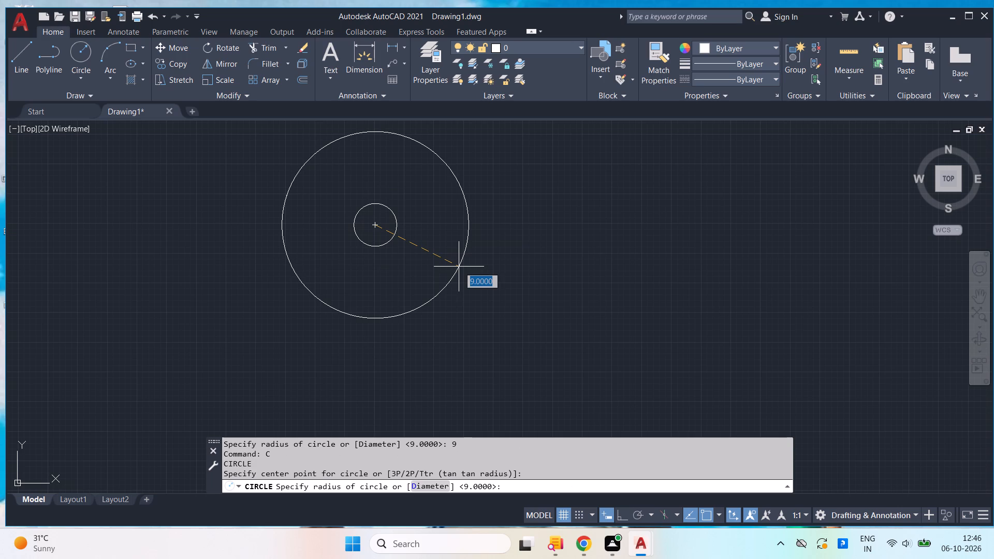
{"action": "type", "text": "15"}
{"action": "key", "text": "Return"}
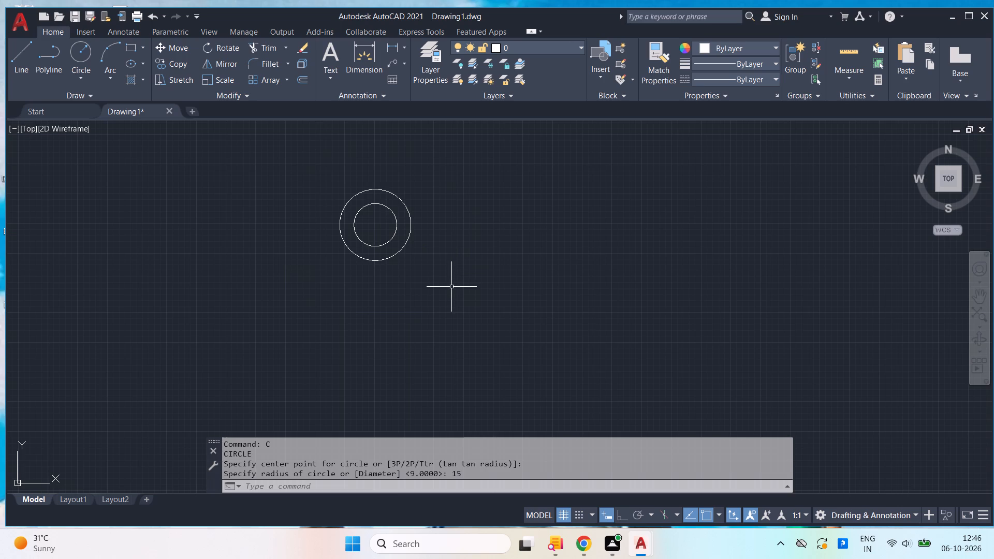
Copy both concentric circles 132 units horizontally to the right from their centre, with Ortho mode on.
{"action": "left_click", "coordinate": [468, 297]}
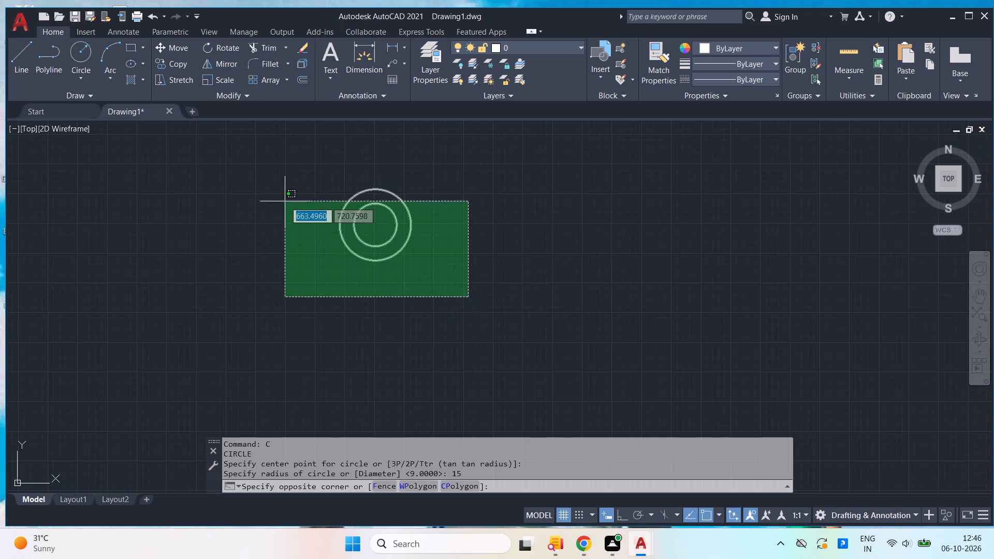
{"action": "left_click", "coordinate": [273, 184]}
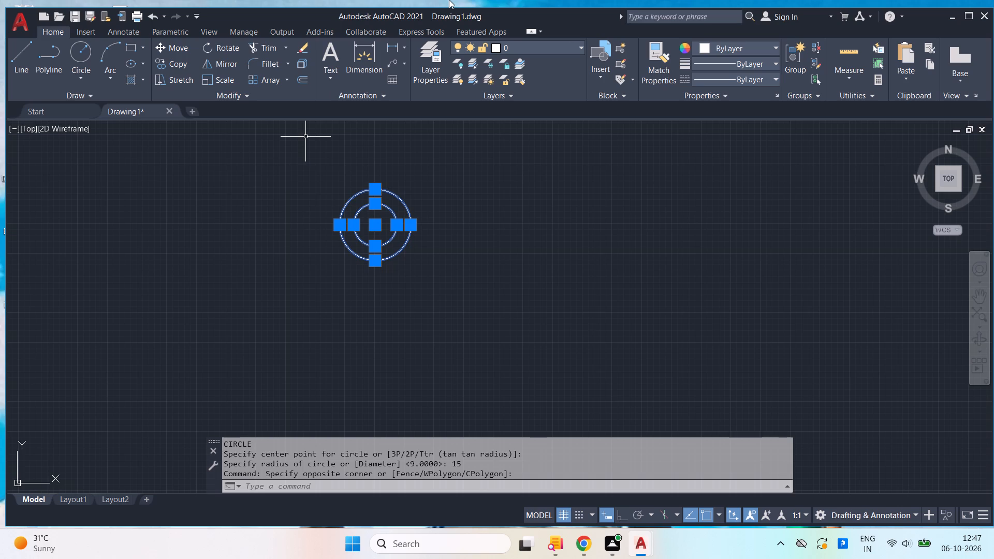
{"action": "type", "text": "co"}
{"action": "key", "text": "Return"}
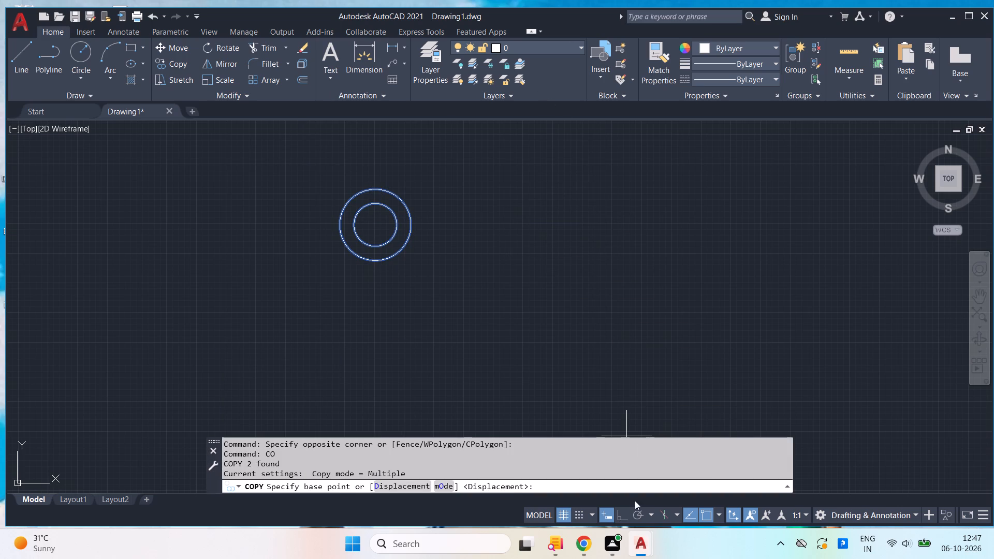
{"action": "left_click", "coordinate": [617, 512]}
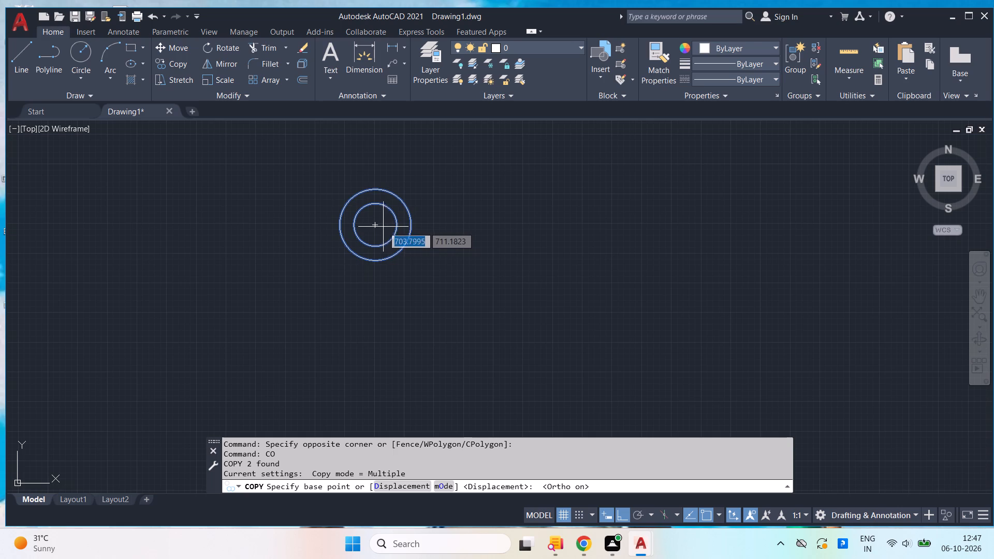
{"action": "left_click", "coordinate": [373, 227]}
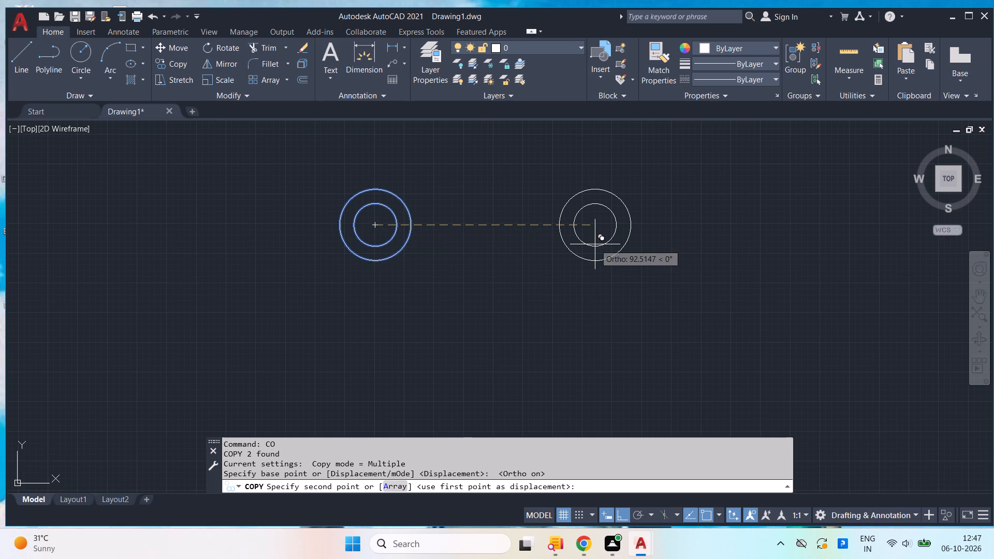
{"action": "type", "text": "132"}
{"action": "key", "text": "Return"}
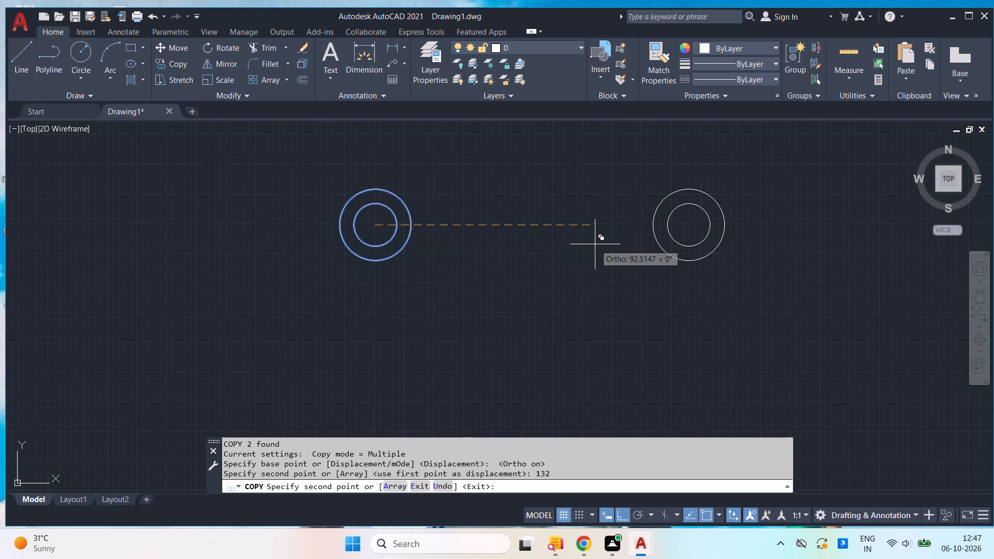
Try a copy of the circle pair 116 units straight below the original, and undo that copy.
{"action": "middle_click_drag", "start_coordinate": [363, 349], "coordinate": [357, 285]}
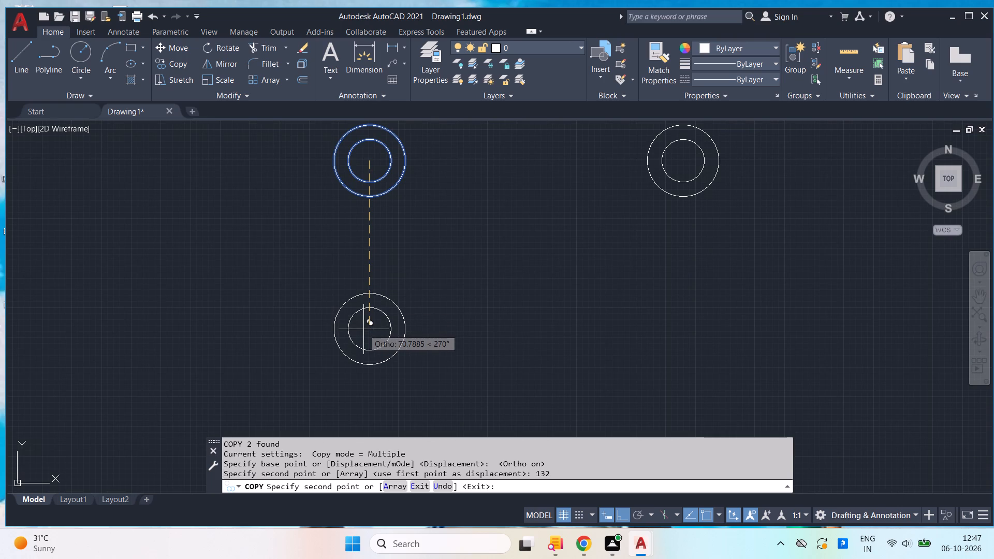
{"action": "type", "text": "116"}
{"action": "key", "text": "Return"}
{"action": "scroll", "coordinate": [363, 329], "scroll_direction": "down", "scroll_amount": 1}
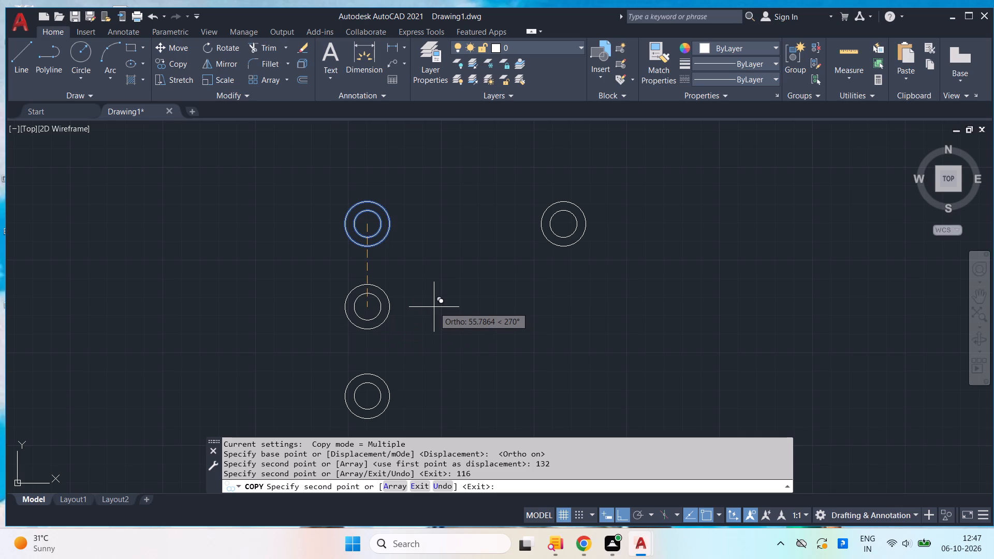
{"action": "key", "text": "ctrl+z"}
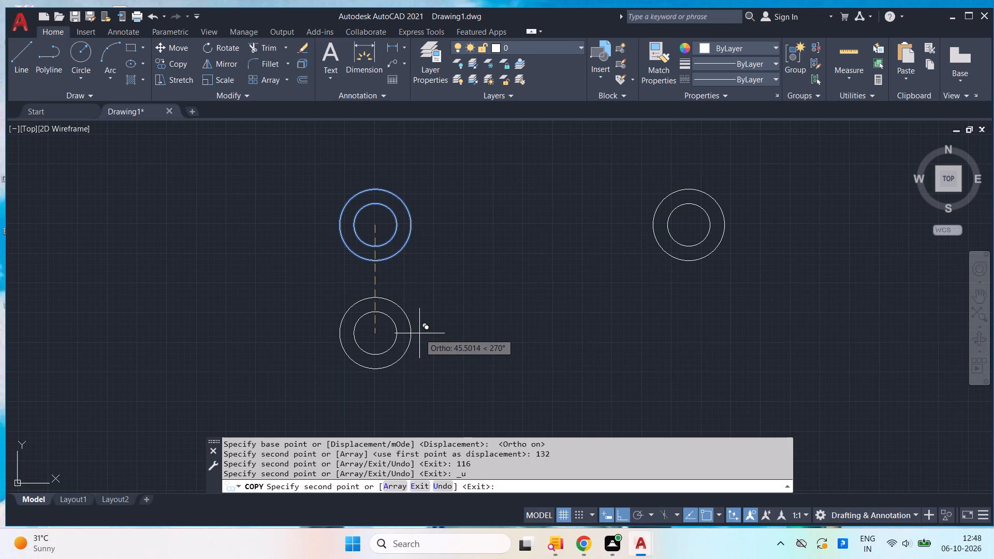
Place a copy of the circle pair 86 units straight below the original and finish copying.
{"action": "type", "text": "86"}
{"action": "key", "text": "Return"}
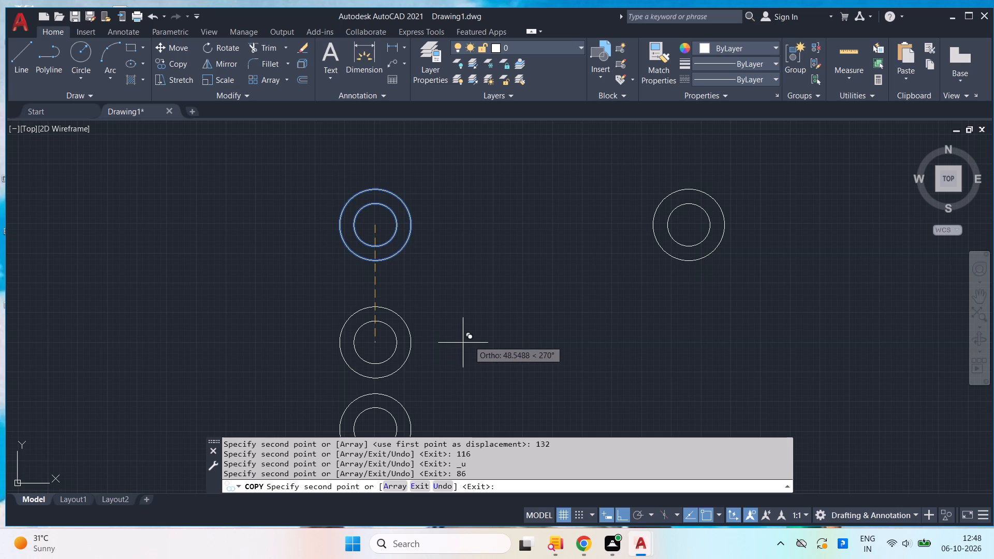
{"action": "key", "text": "space"}
Copy the lower-left circle pair 132 units horizontally to the right from its centre.
{"action": "middle_click_drag", "start_coordinate": [462, 344], "coordinate": [444, 307]}
{"action": "scroll", "coordinate": [462, 344], "scroll_direction": "down", "scroll_amount": 1}
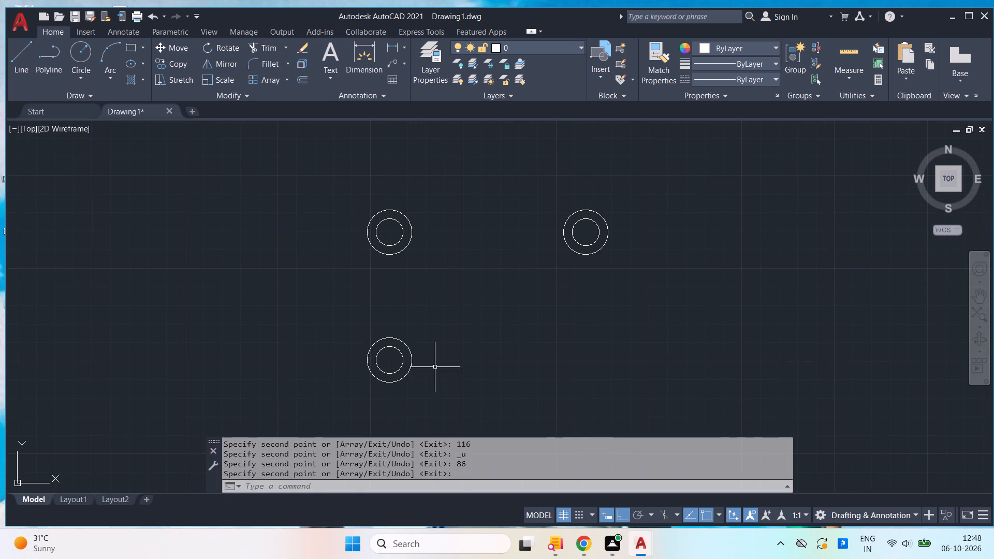
{"action": "left_click_drag", "start_coordinate": [444, 387], "coordinate": [404, 362]}
{"action": "left_click", "coordinate": [318, 316]}
{"action": "type", "text": "co"}
{"action": "key", "text": "Return"}
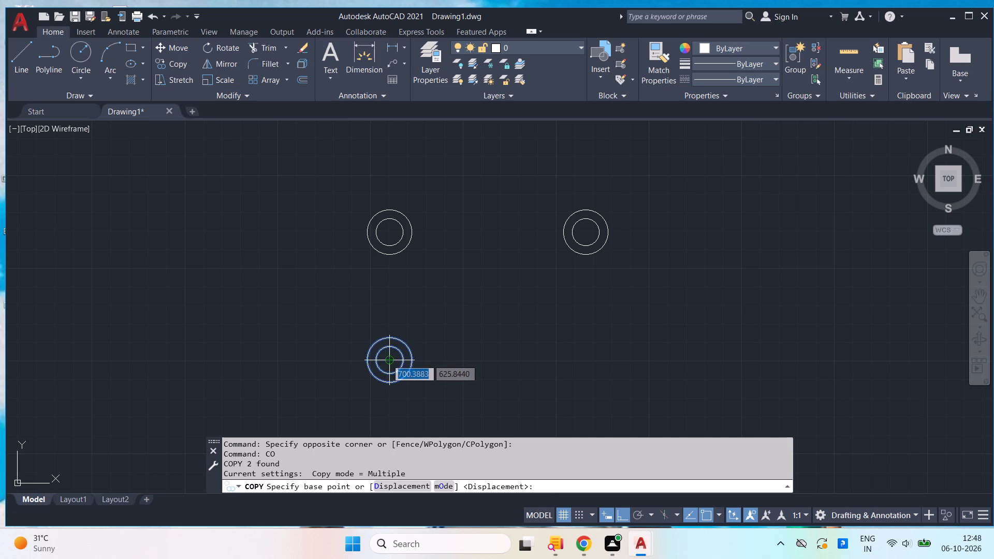
{"action": "left_click", "coordinate": [387, 359]}
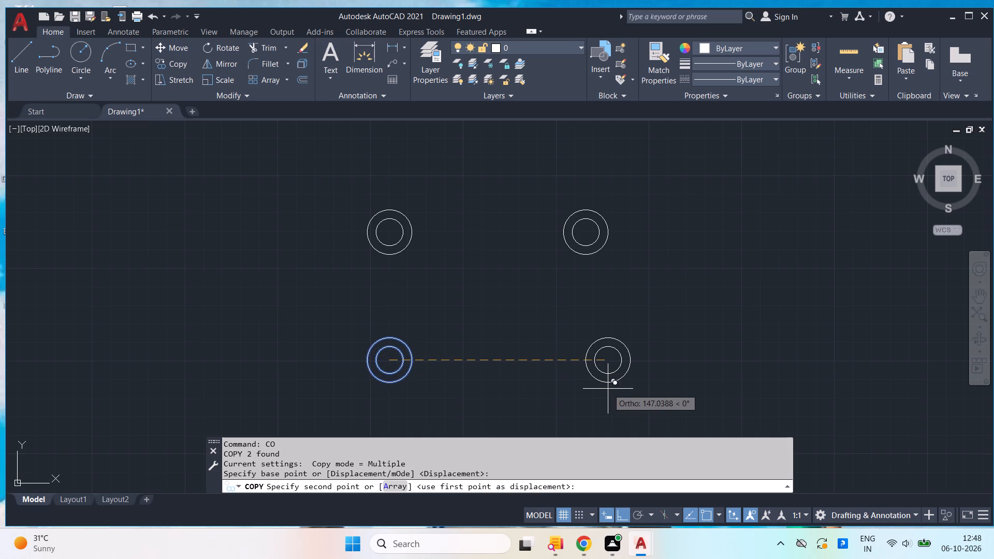
{"action": "type", "text": "132"}
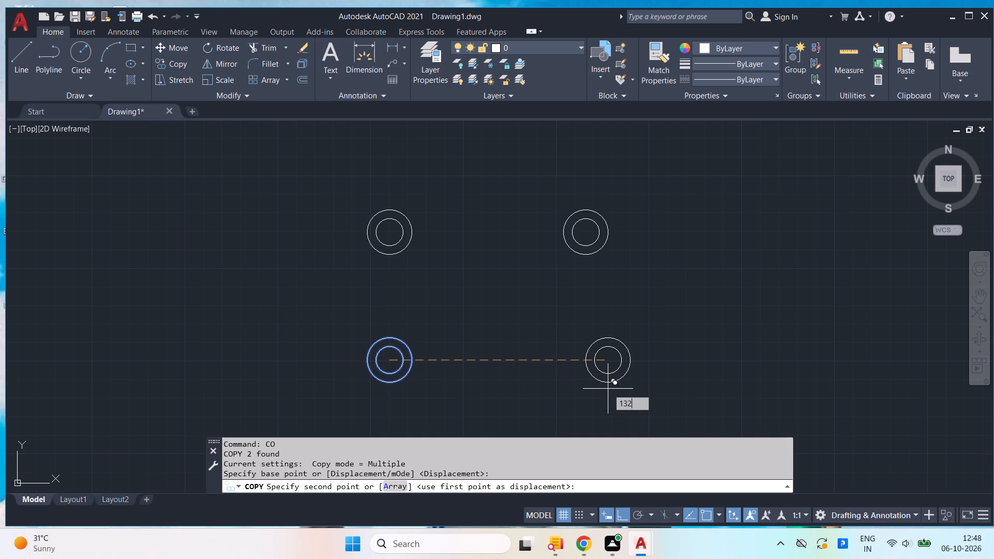
{"action": "key", "text": "Return"}
{"action": "key", "text": "Return"}
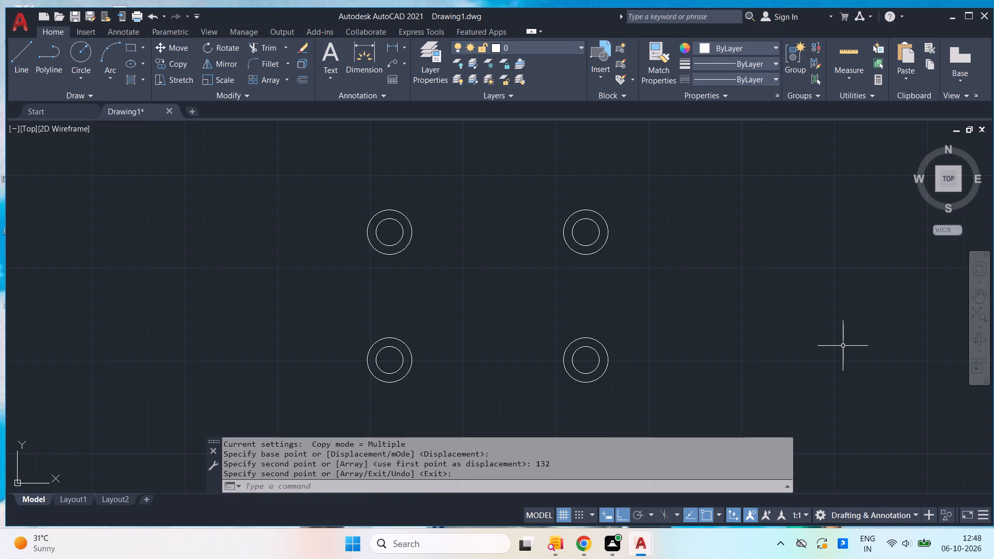
Draw a horizontal line joining the top quadrants of the two upper outer circles.
{"action": "key", "text": "l"}
{"action": "key", "text": "Return"}
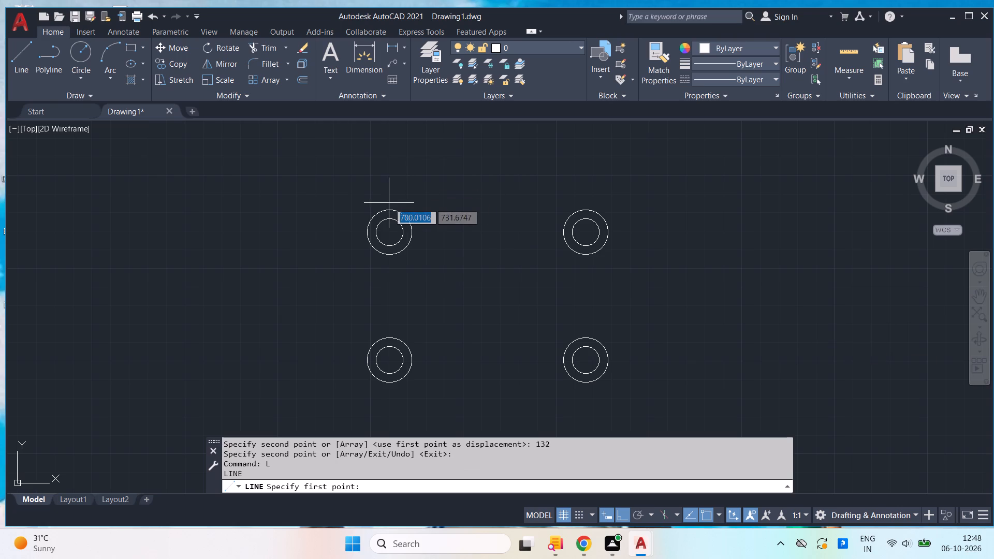
{"action": "left_click", "coordinate": [388, 209]}
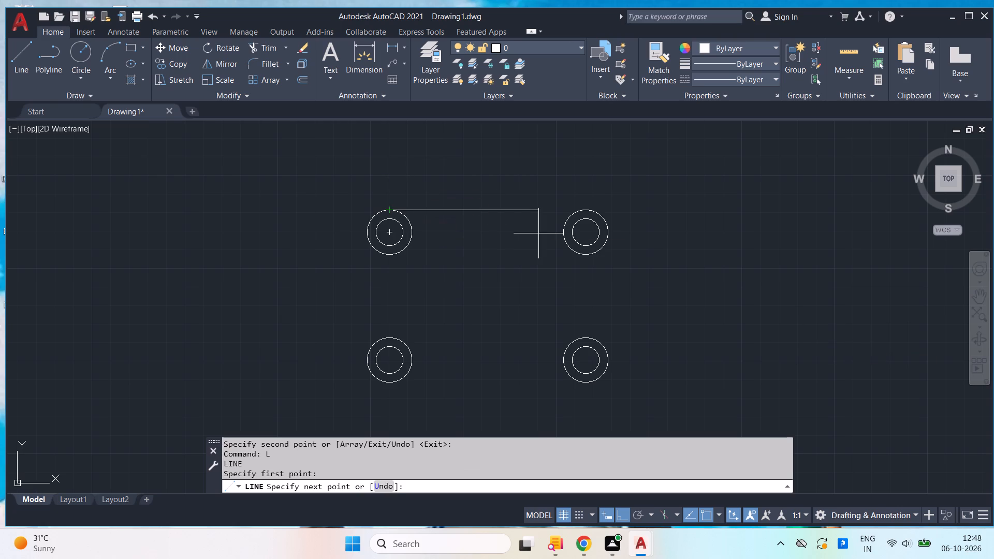
{"action": "left_click", "coordinate": [590, 209]}
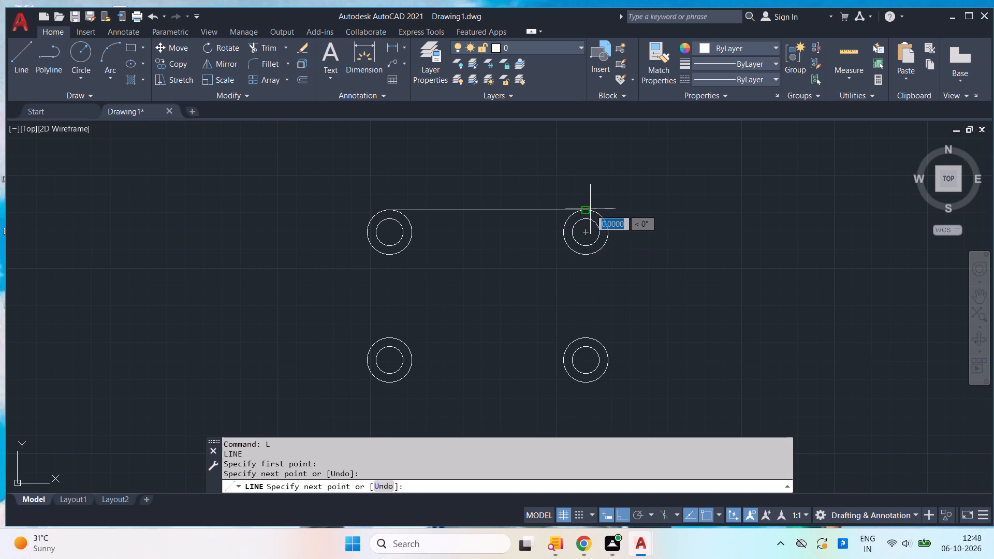
{"action": "key", "text": "space"}
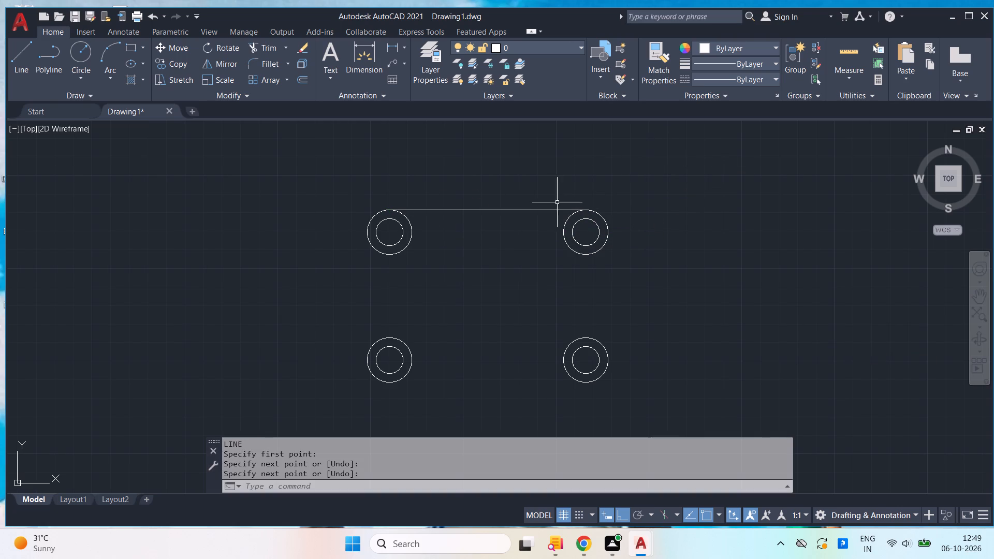
Draw a horizontal line 132 units long joining the bottom quadrants of the two lower outer circles.
{"action": "key", "text": "space"}
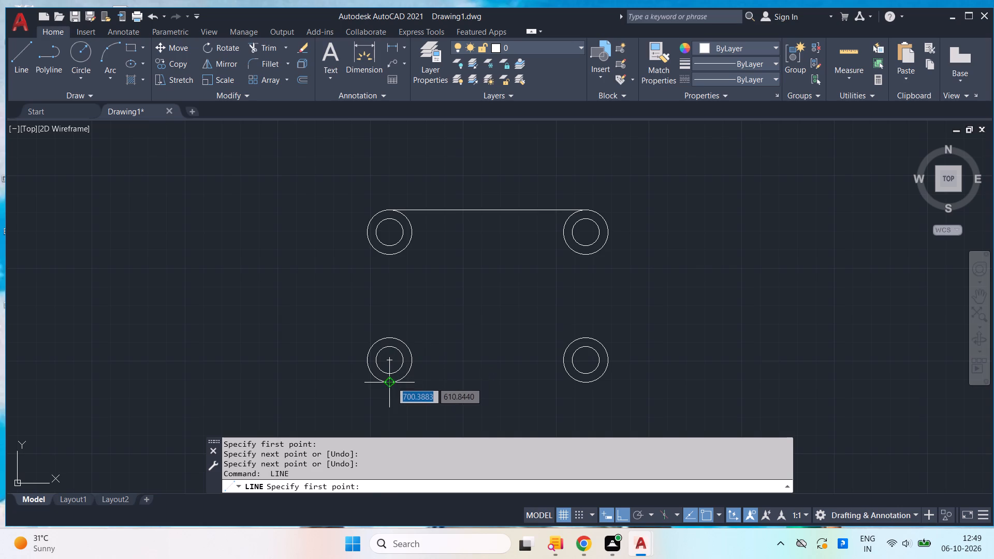
{"action": "left_click", "coordinate": [391, 383]}
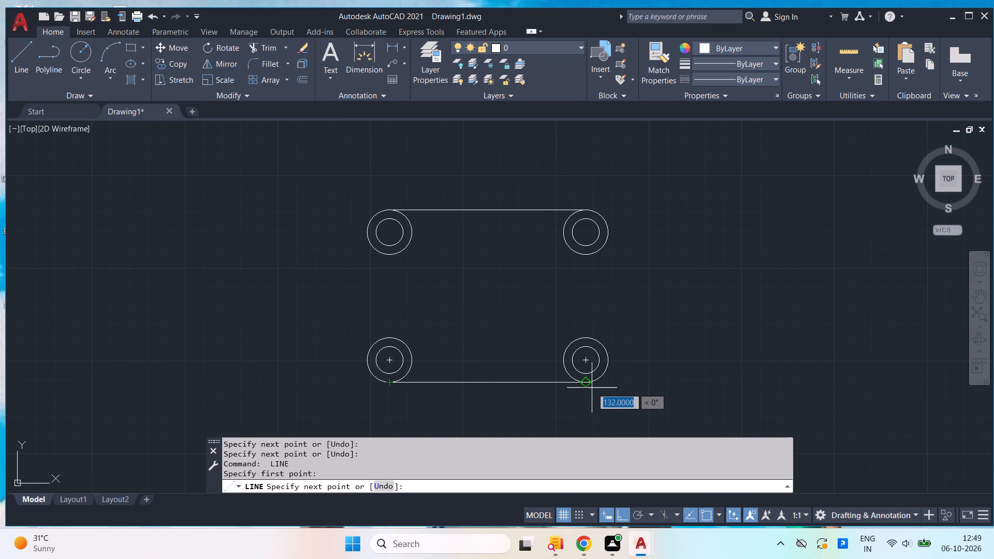
{"action": "left_click", "coordinate": [590, 386]}
{"action": "key", "text": "space"}
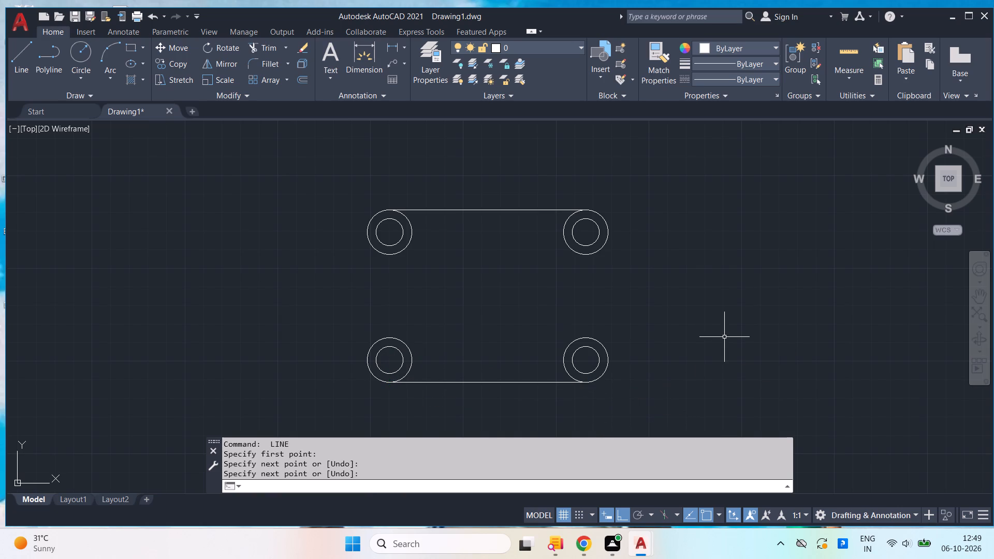
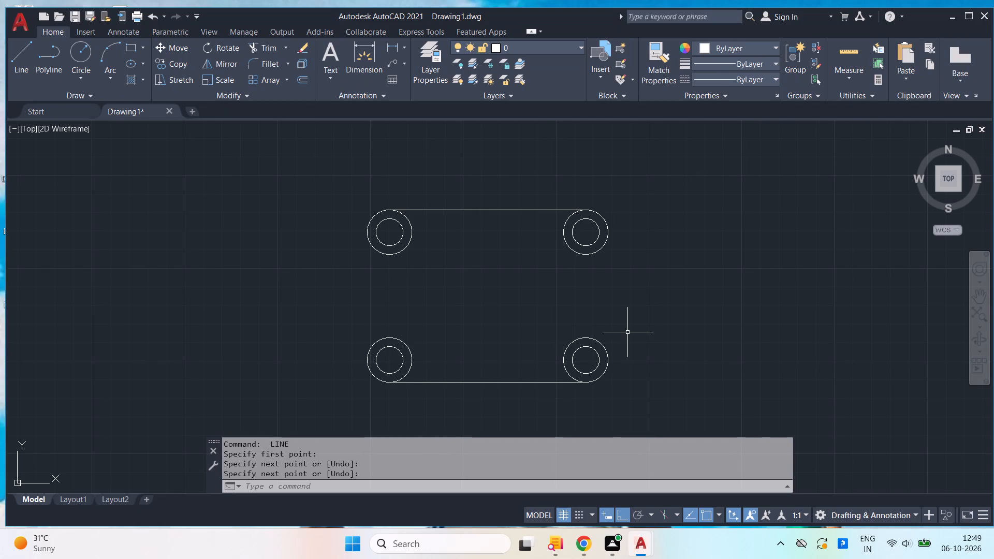
Draw a vertical construction line 58 units upward from the midpoint of the bottom outline line.
{"action": "key", "text": "l"}
{"action": "key", "text": "Return"}
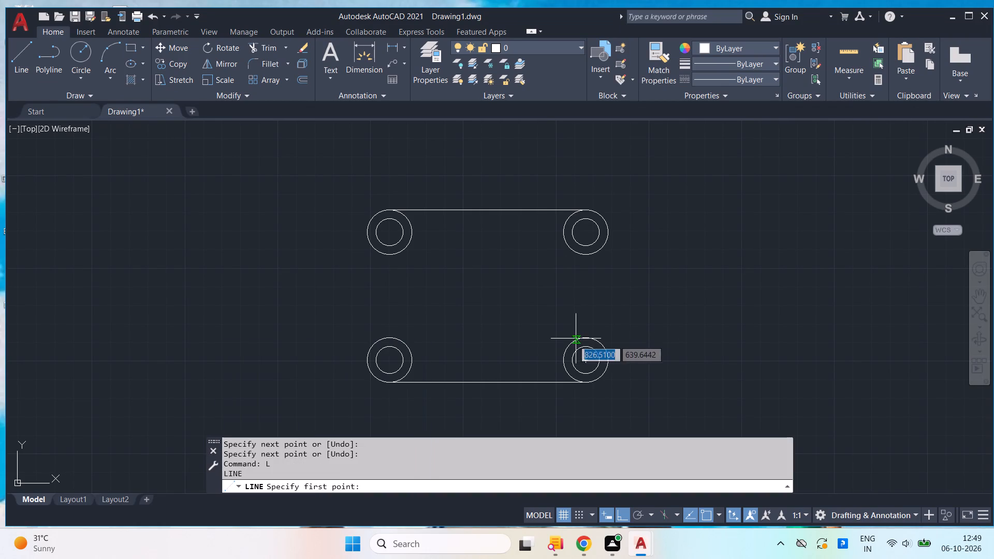
{"action": "left_click", "coordinate": [487, 385]}
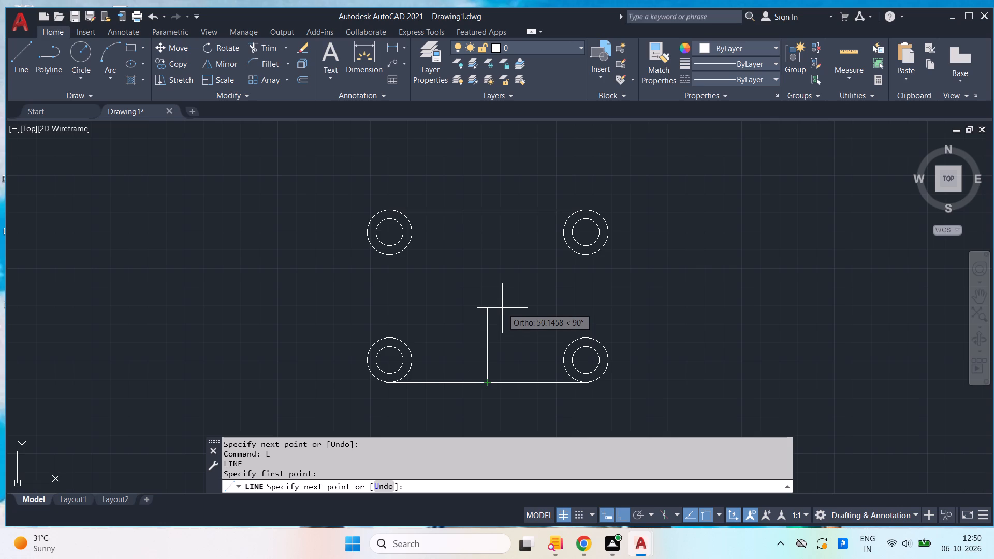
{"action": "type", "text": "58"}
{"action": "key", "text": "Return"}
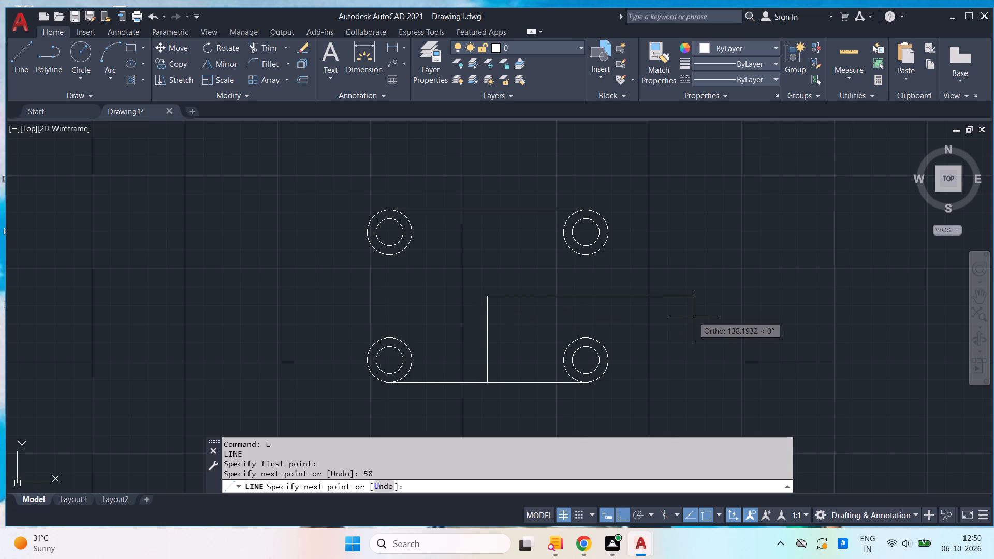
{"action": "key", "text": "space"}
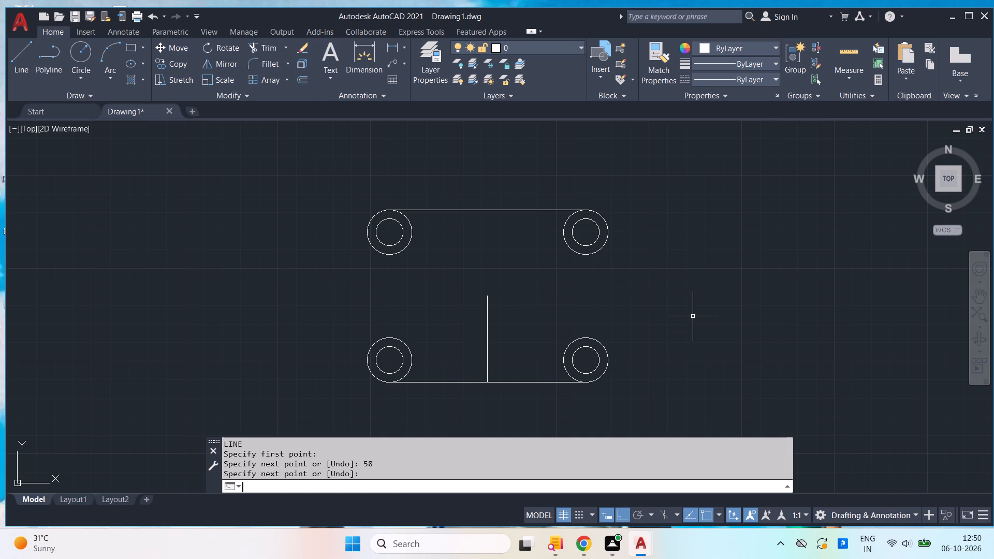
Draw a circle of radius 45 centred on the upper end of the vertical construction line.
{"action": "key", "text": "c"}
{"action": "key", "text": "Return"}
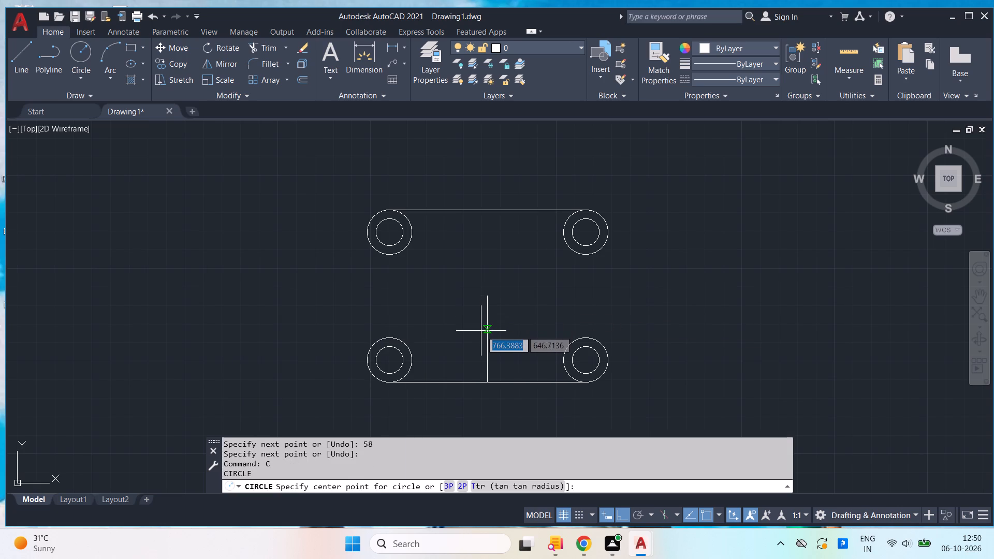
{"action": "left_click", "coordinate": [490, 301]}
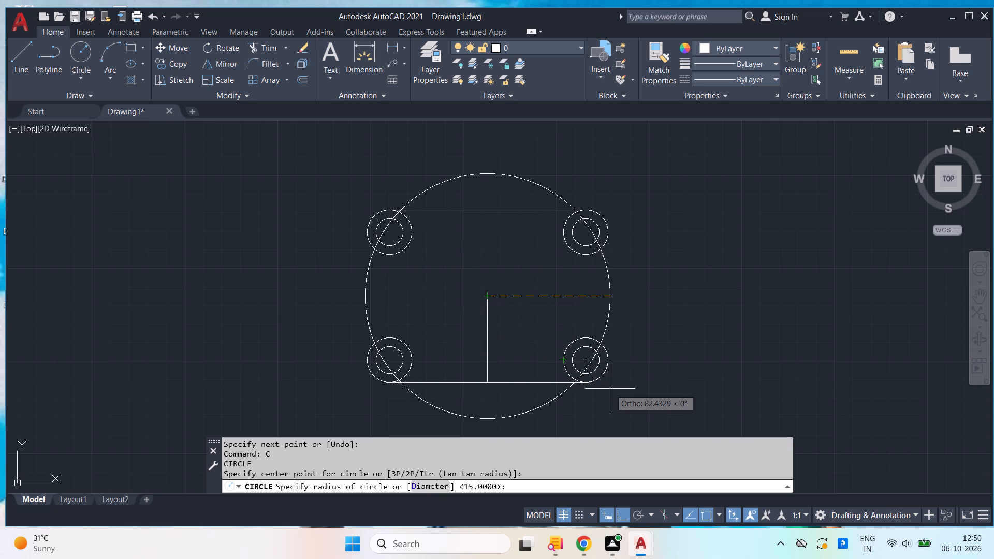
{"action": "type", "text": "45"}
{"action": "key", "text": "Return"}
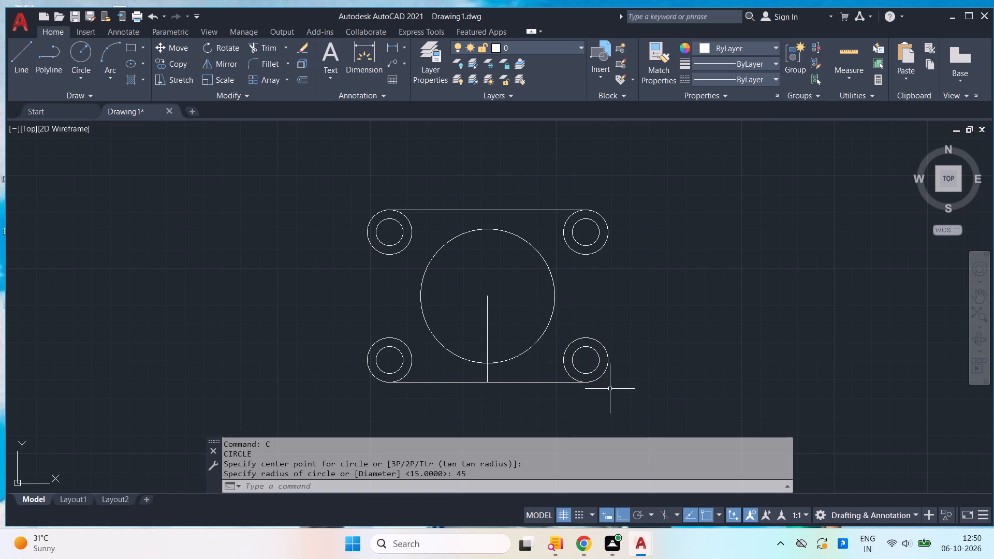
Delete the vertical construction line inside the large central circle.
{"action": "left_click", "coordinate": [486, 319]}
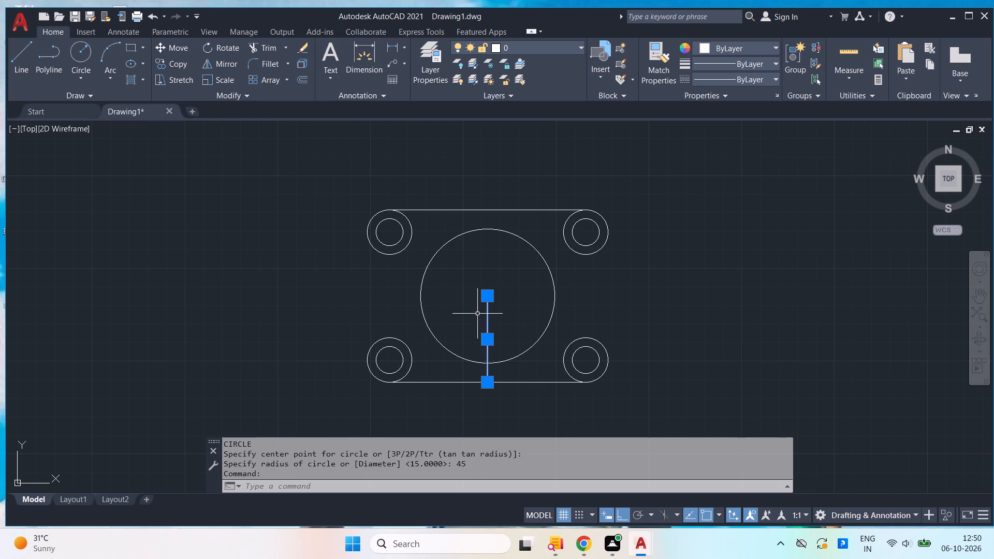
{"action": "key", "text": "Delete"}
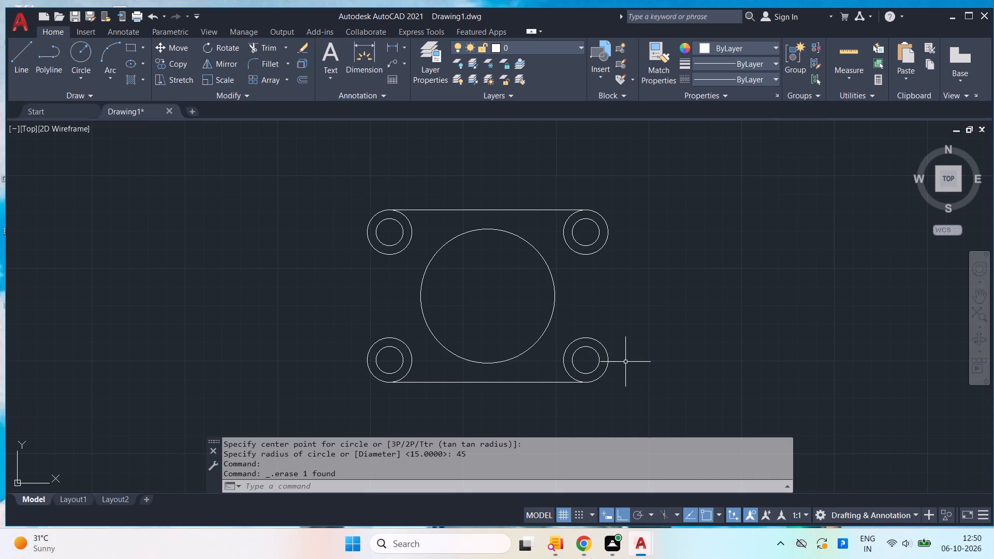
{"action": "key", "text": "space"}
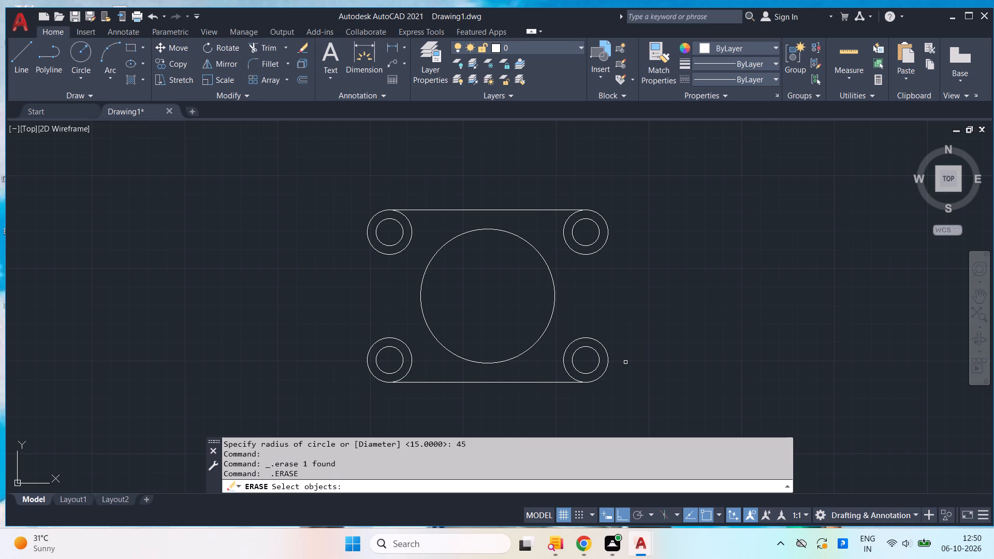
{"action": "key", "text": "Escape"}
Draw a circle of radius 15 concentric with the radius 45 central circle.
{"action": "key", "text": "c"}
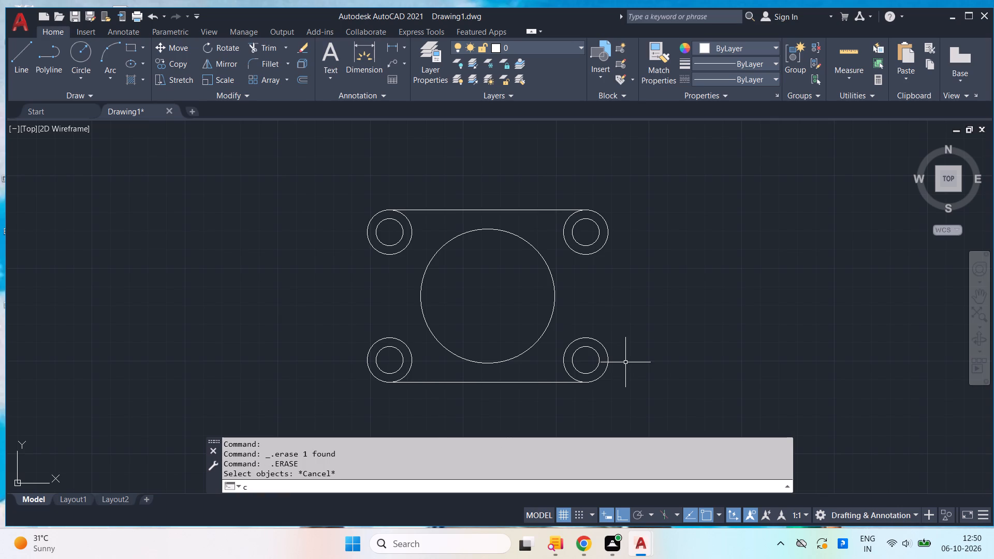
{"action": "key", "text": "Return"}
{"action": "scroll", "coordinate": [625, 362], "scroll_direction": "down", "scroll_amount": 1}
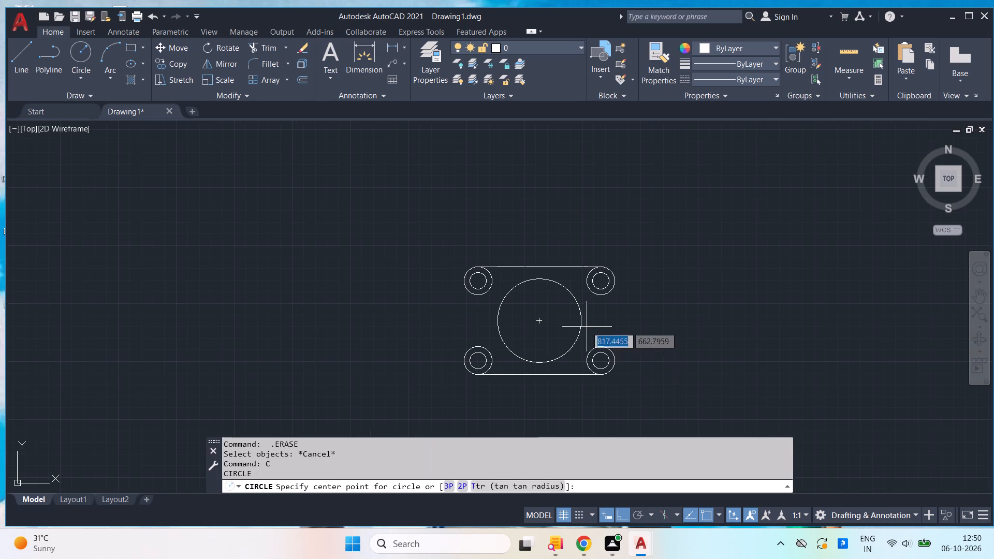
{"action": "scroll", "coordinate": [534, 330], "scroll_direction": "up", "scroll_amount": 2}
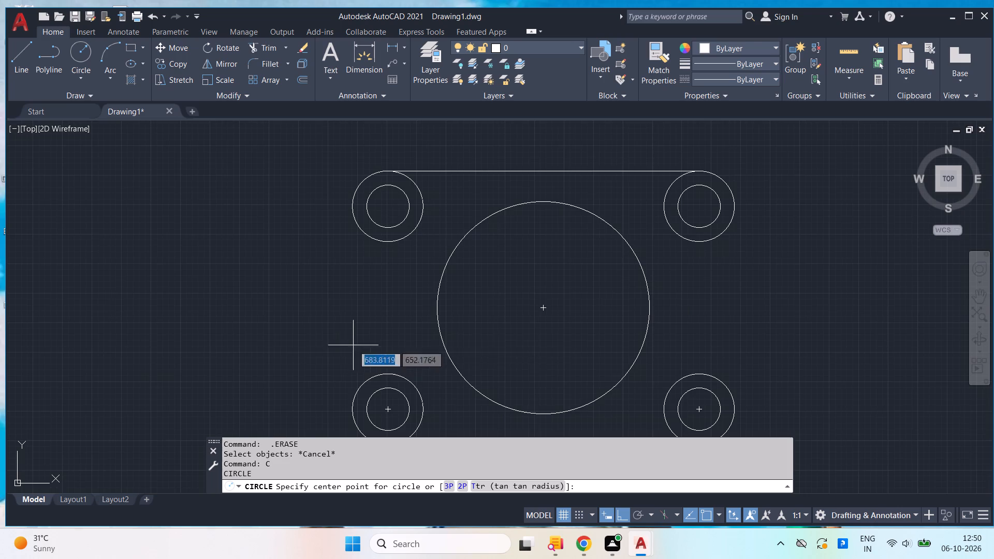
{"action": "scroll", "coordinate": [376, 376], "scroll_direction": "down", "scroll_amount": 1}
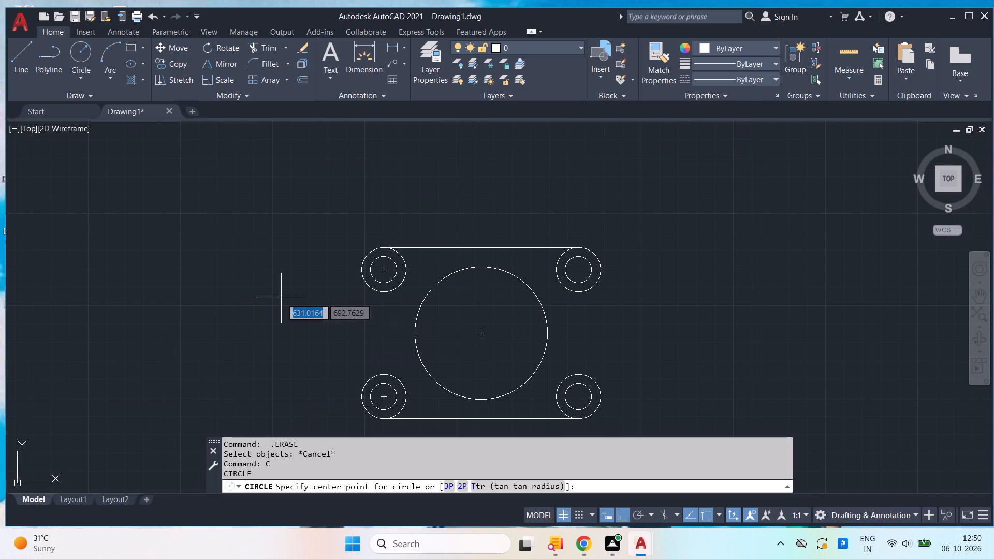
{"action": "left_click", "coordinate": [479, 333]}
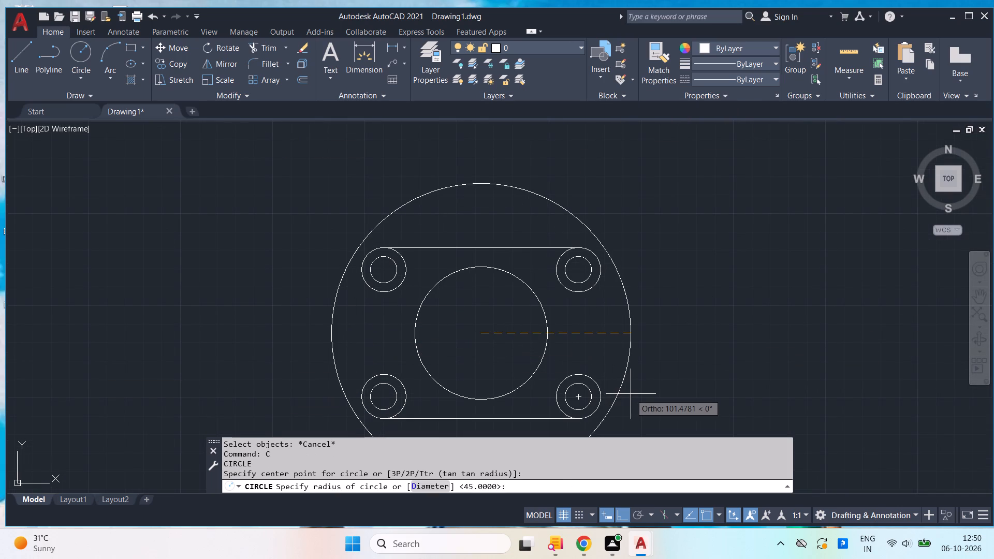
{"action": "type", "text": "15"}
{"action": "key", "text": "Return"}
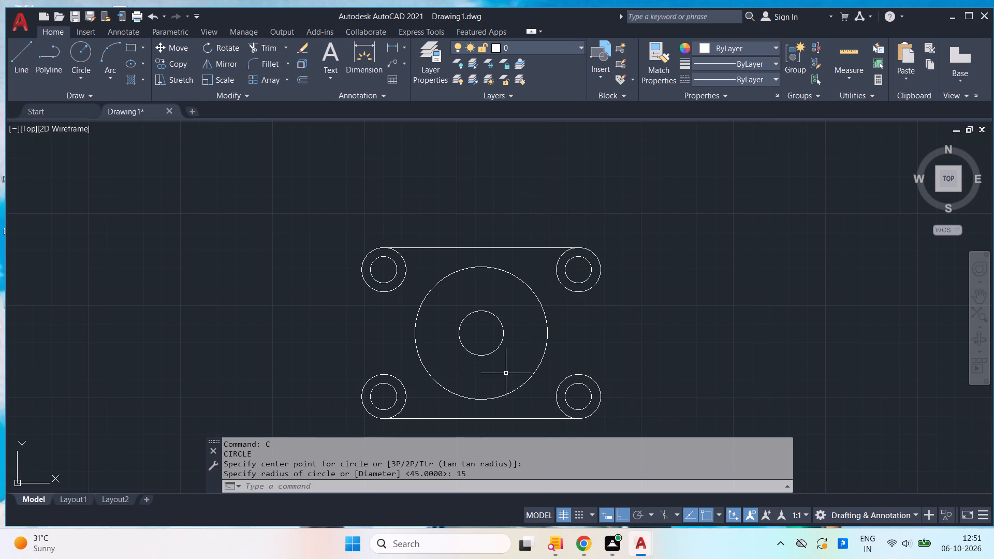
Draw a circle of radius 5 centred on the top quadrant of the central radius 15 circle.
{"action": "middle_click_drag", "start_coordinate": [506, 373], "coordinate": [503, 349]}
{"action": "scroll", "coordinate": [489, 331], "scroll_direction": "up", "scroll_amount": 1}
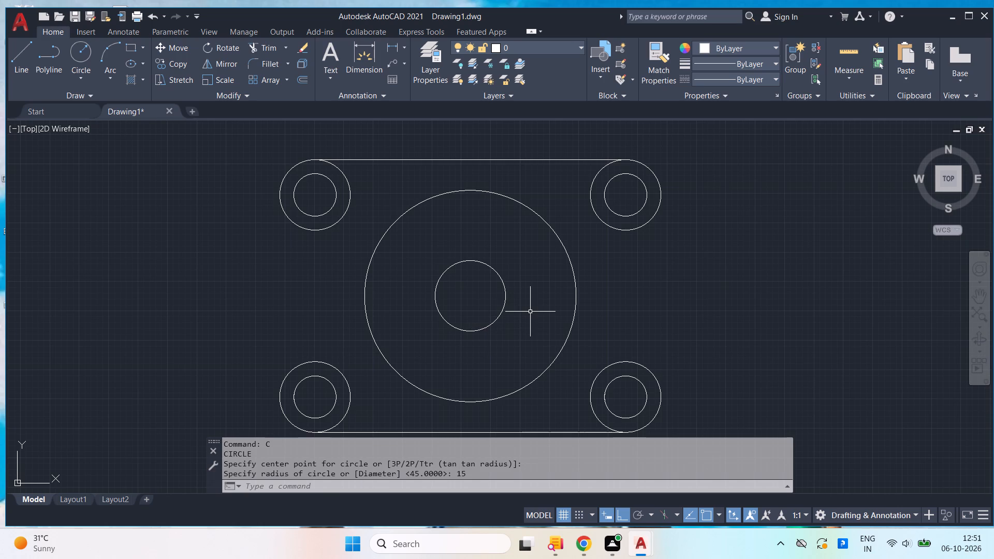
{"action": "key", "text": "c"}
{"action": "key", "text": "Return"}
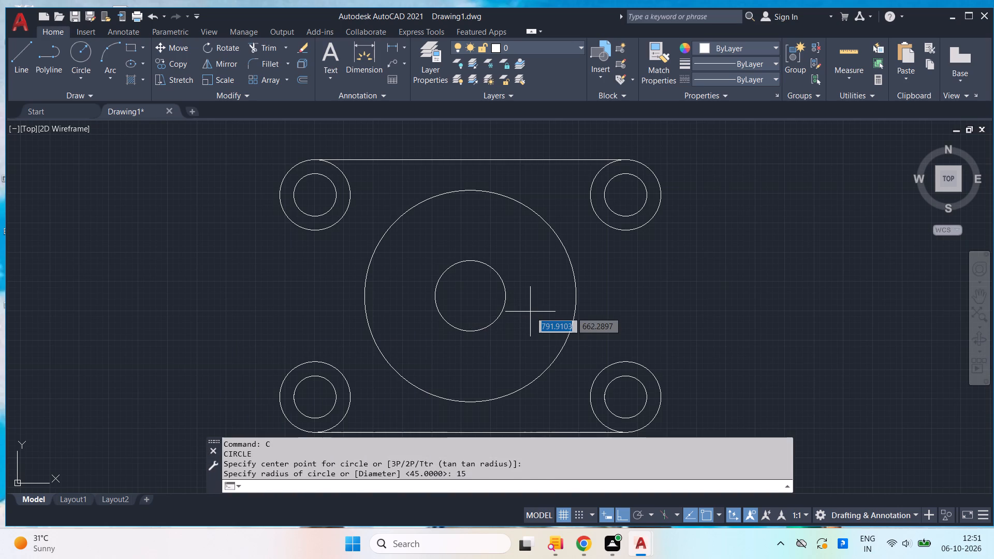
{"action": "left_click", "coordinate": [474, 261]}
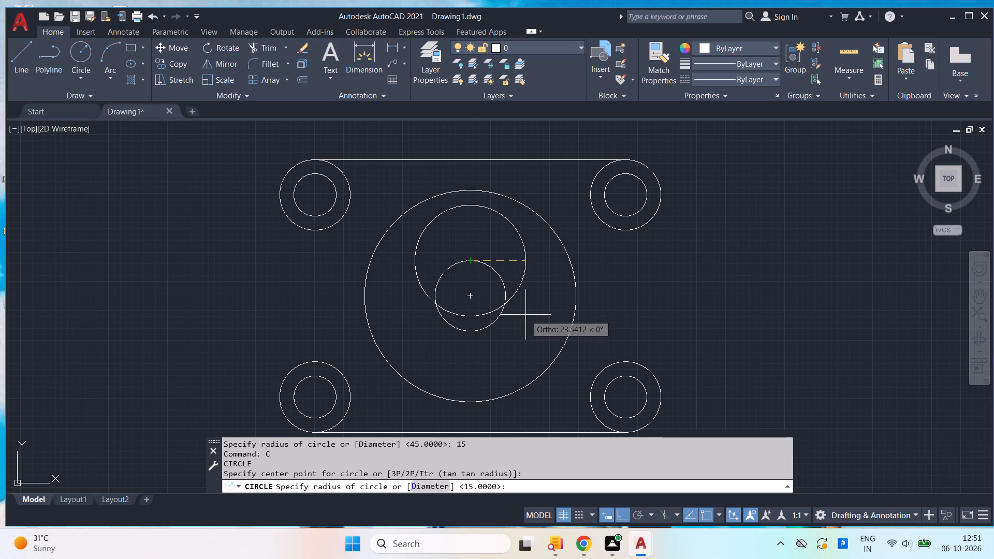
{"action": "key", "text": "5"}
{"action": "key", "text": "Return"}
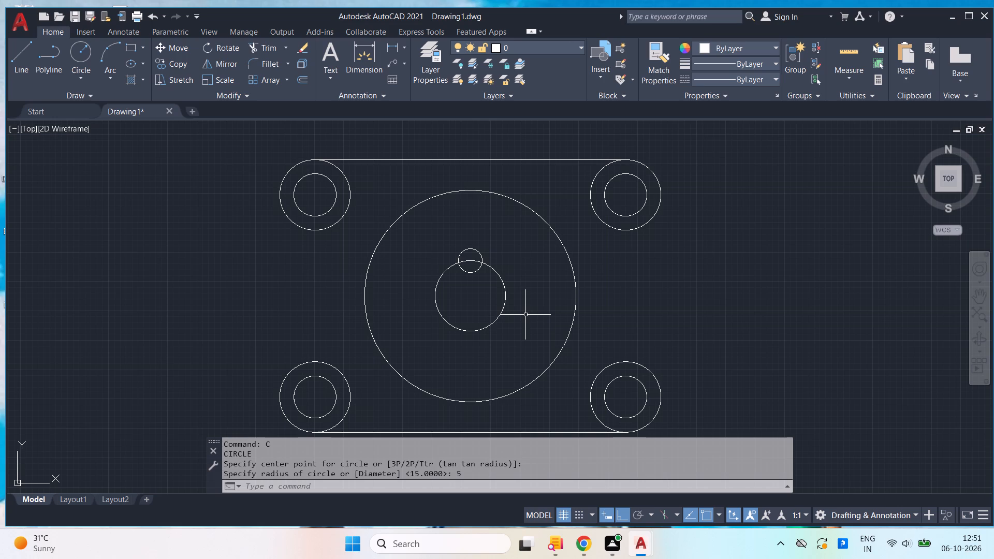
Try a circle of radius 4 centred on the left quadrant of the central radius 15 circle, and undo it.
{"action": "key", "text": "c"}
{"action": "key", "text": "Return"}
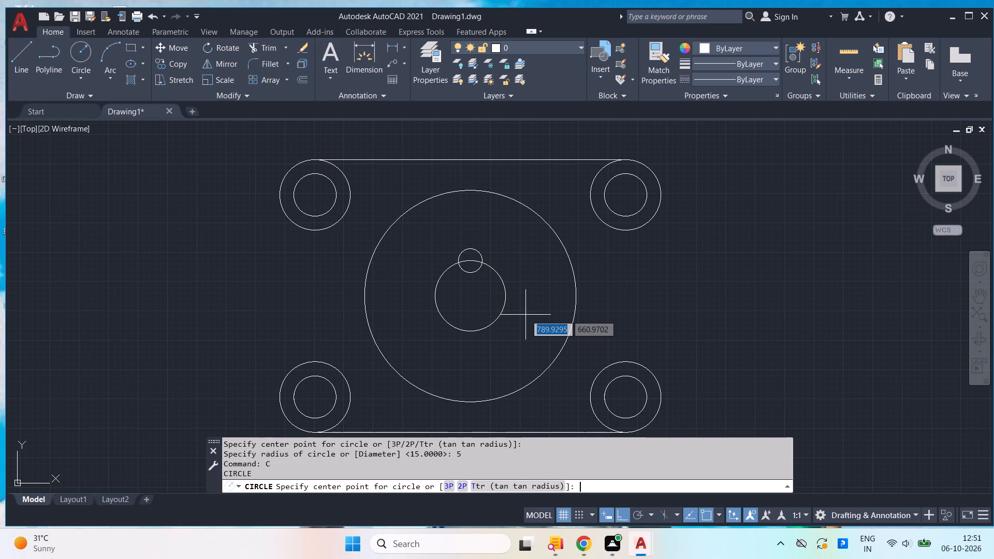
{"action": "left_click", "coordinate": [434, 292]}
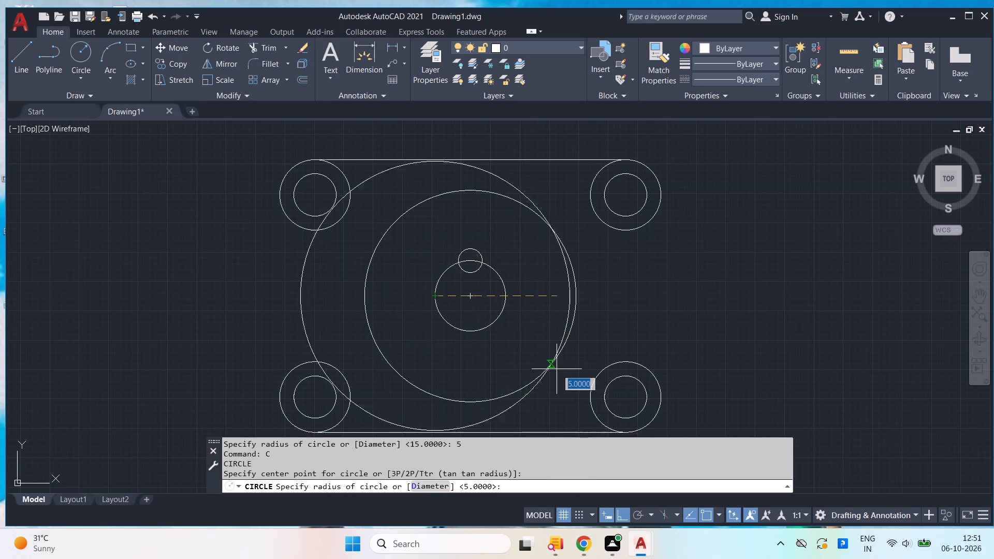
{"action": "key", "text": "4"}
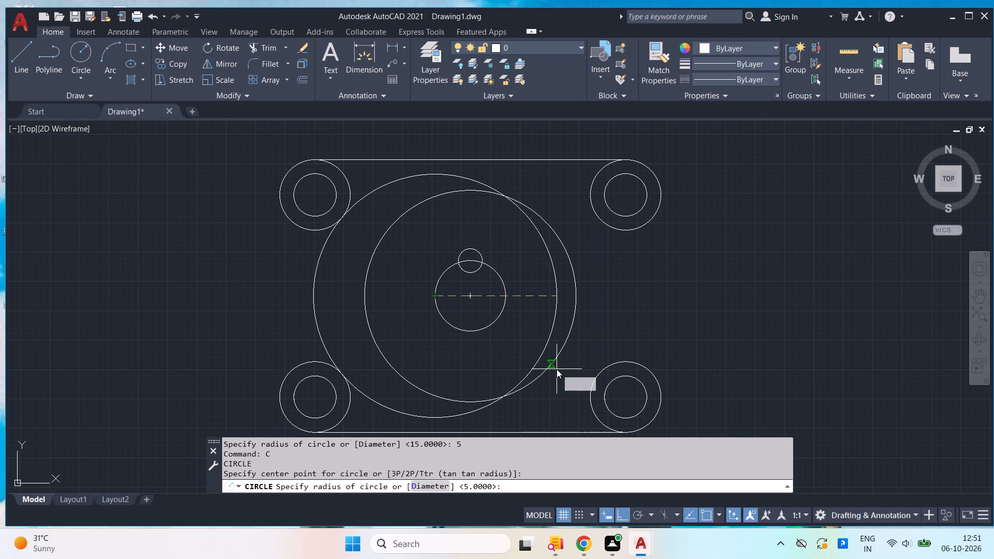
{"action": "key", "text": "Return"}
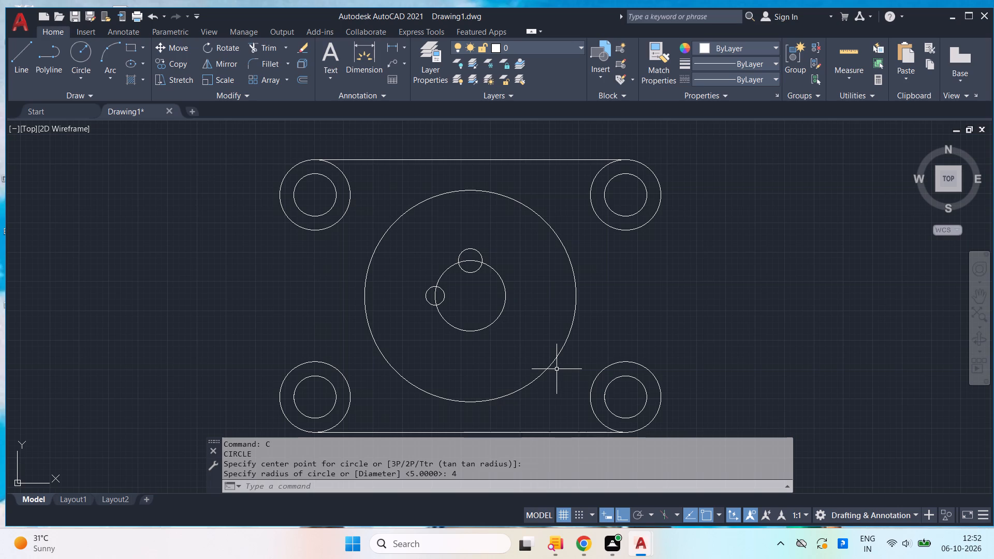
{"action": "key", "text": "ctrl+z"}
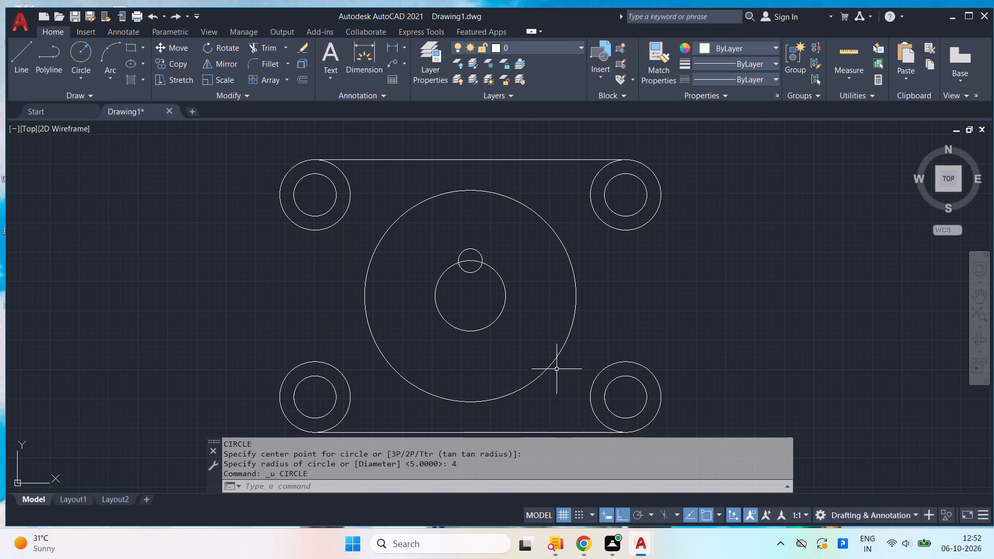
Draw a circle of radius 8 centred on the left quadrant of the central radius 15 circle.
{"action": "key", "text": "c"}
{"action": "key", "text": "Return"}
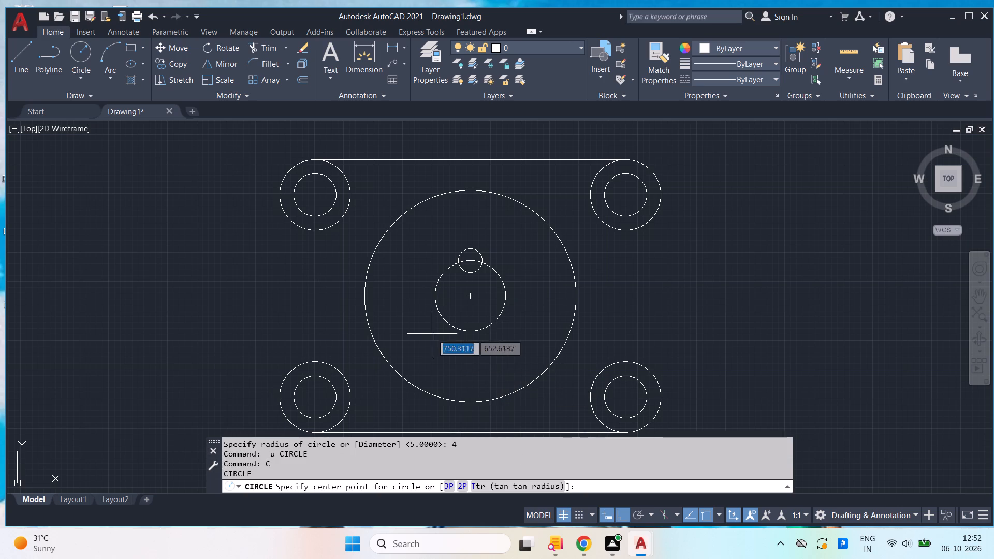
{"action": "left_click", "coordinate": [436, 293]}
{"action": "key", "text": "8"}
{"action": "key", "text": "Return"}
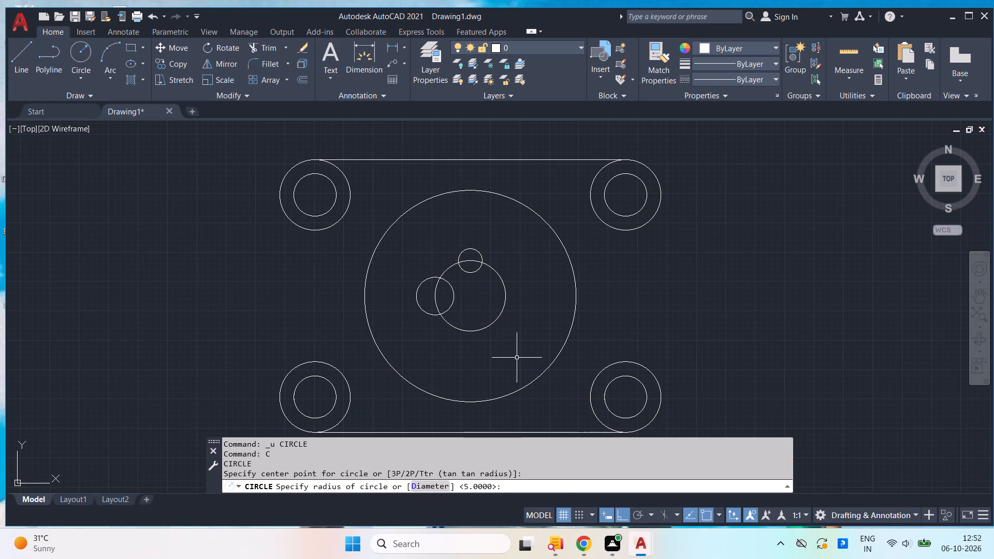
Mirror the radius 8 circle about the vertical axis through the central circle's centre, keeping the original.
{"action": "scroll", "coordinate": [429, 278], "scroll_direction": "up", "scroll_amount": 1}
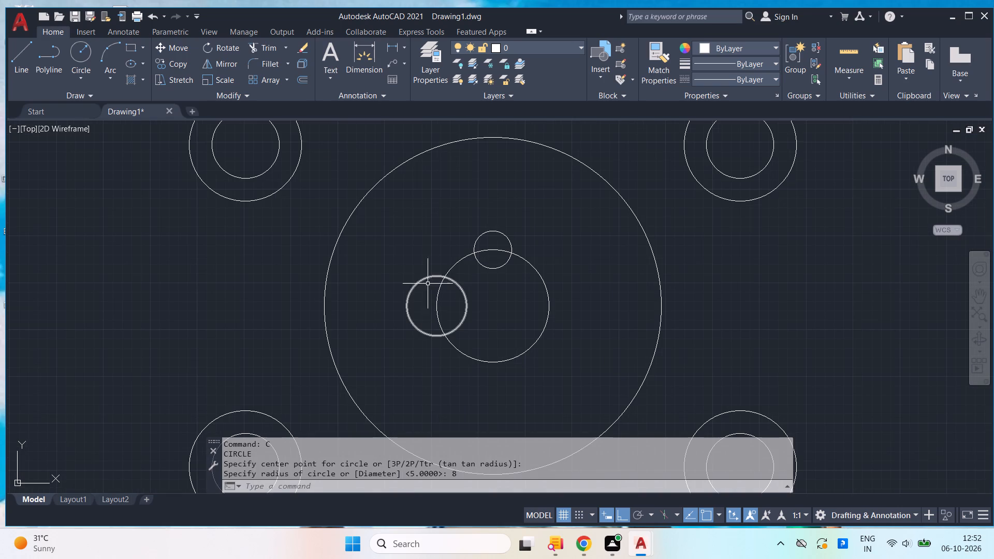
{"action": "left_click", "coordinate": [469, 312]}
{"action": "left_click", "coordinate": [457, 301]}
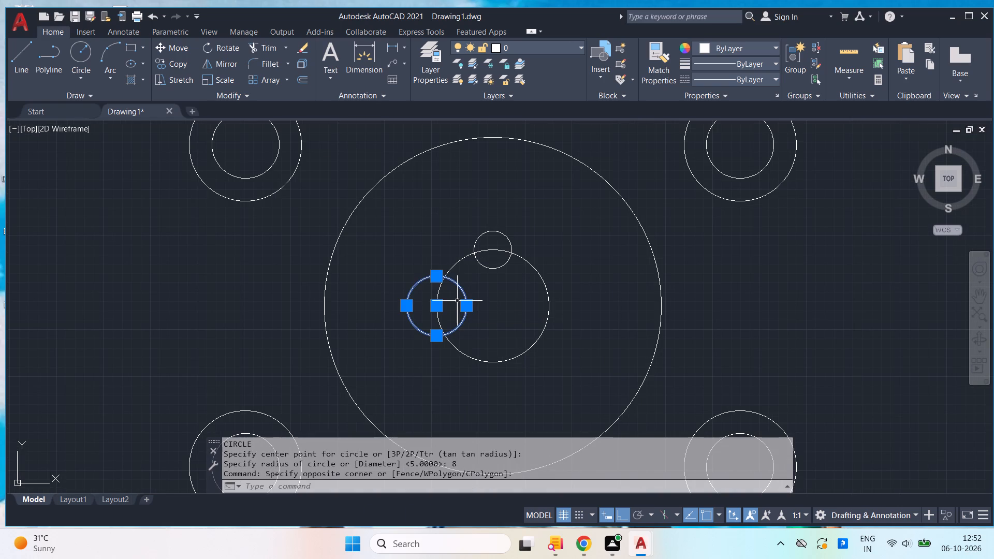
{"action": "type", "text": "mi"}
{"action": "key", "text": "Return"}
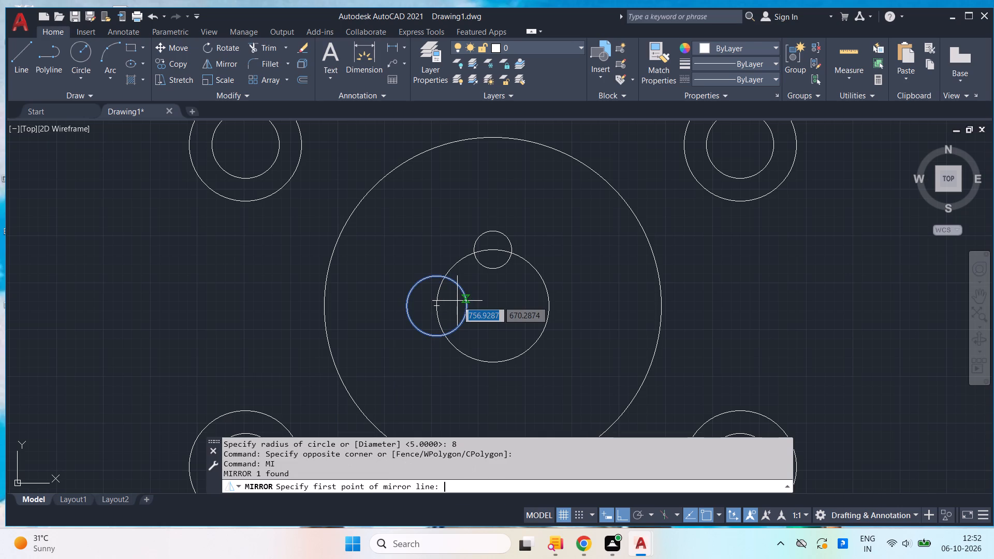
{"action": "left_click", "coordinate": [492, 306]}
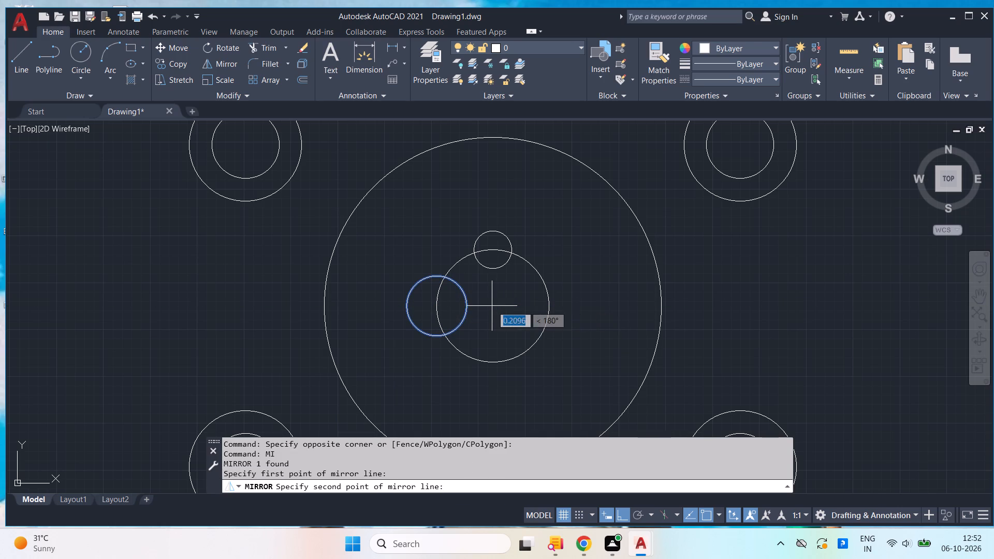
{"action": "left_click", "coordinate": [489, 348]}
{"action": "key", "text": "Return"}
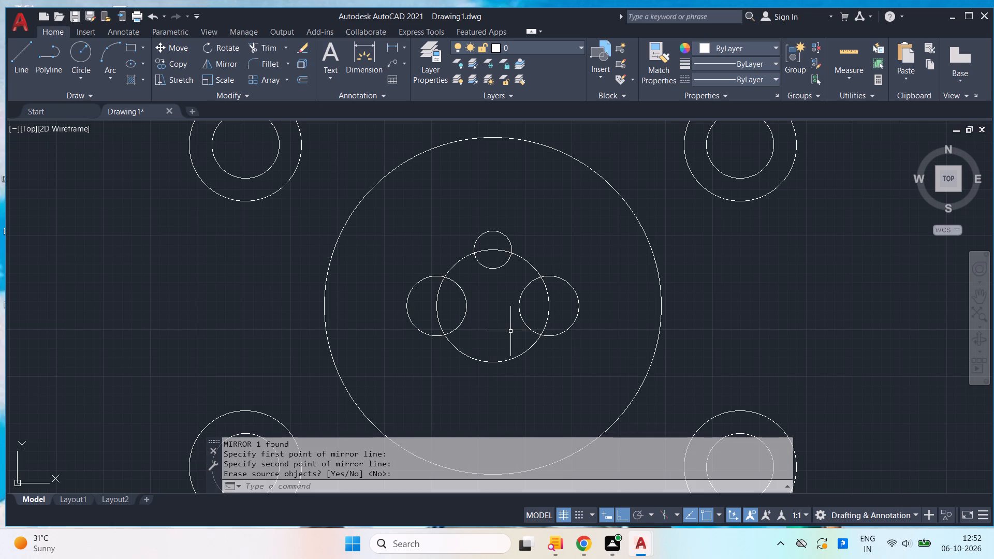
Measure the distance from the centre of the left radius 8 circle to its right quadrant.
{"action": "left_click", "coordinate": [838, 79]}
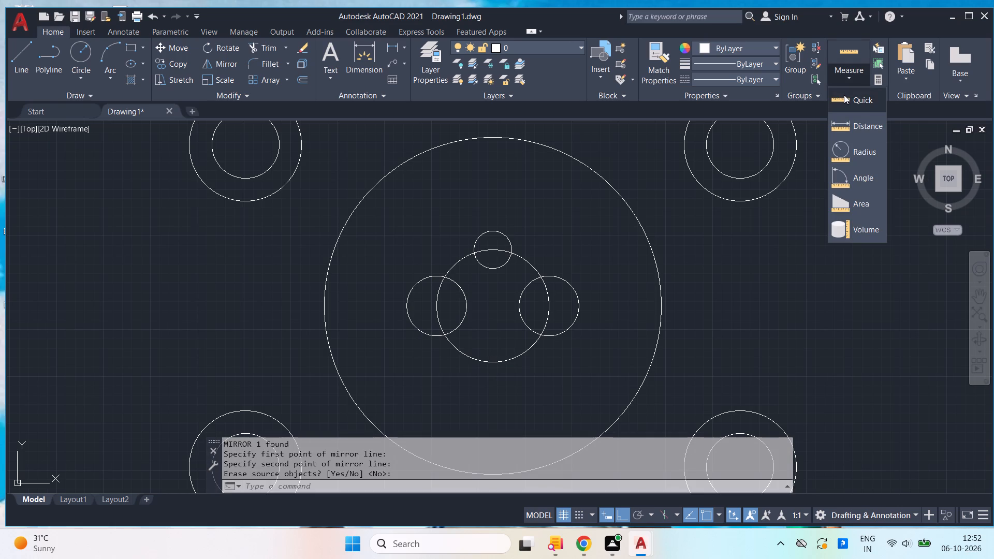
{"action": "left_click", "coordinate": [851, 128]}
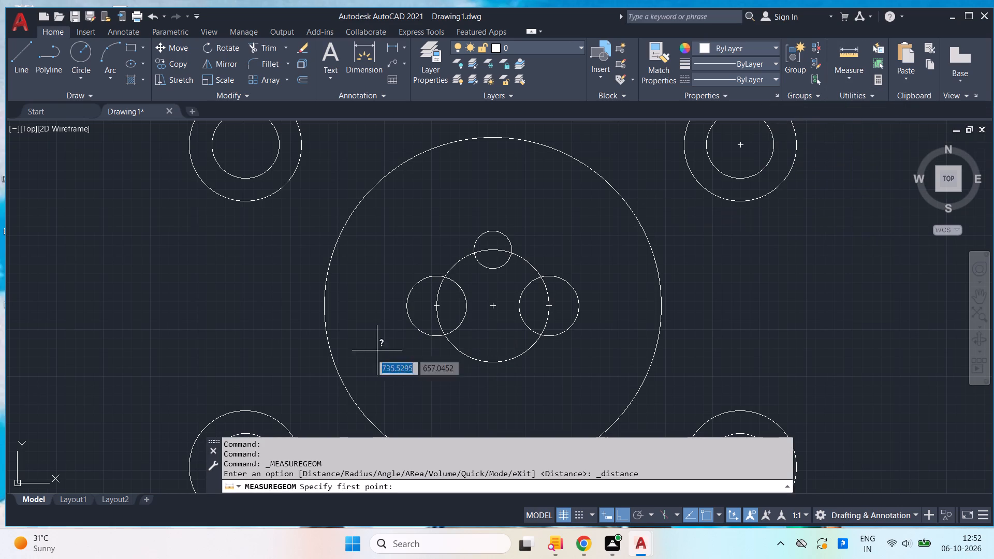
{"action": "left_click", "coordinate": [437, 308]}
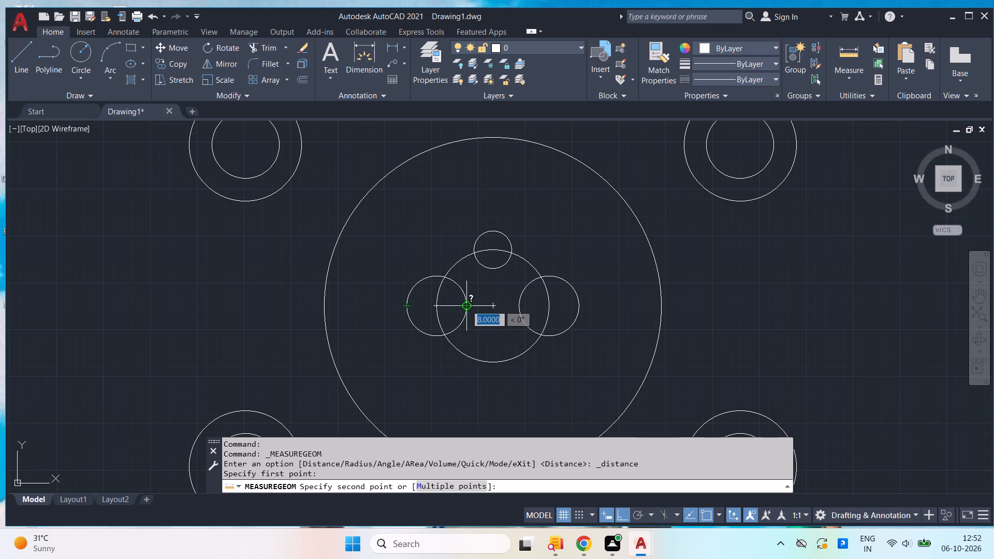
{"action": "key", "text": "Escape"}
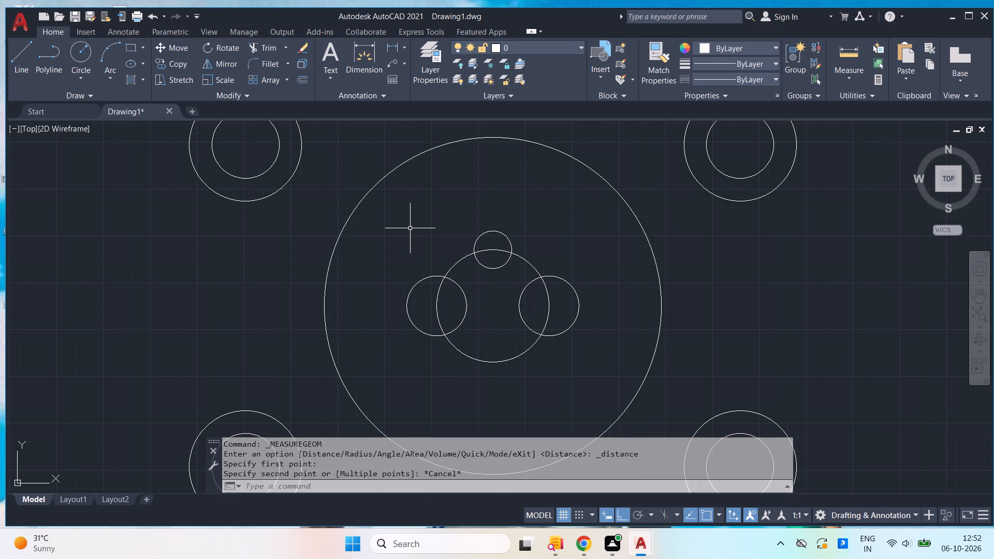
Draw a circle of radius 23 concentric with the central radius 15 circle.
{"action": "key", "text": "c"}
{"action": "key", "text": "Return"}
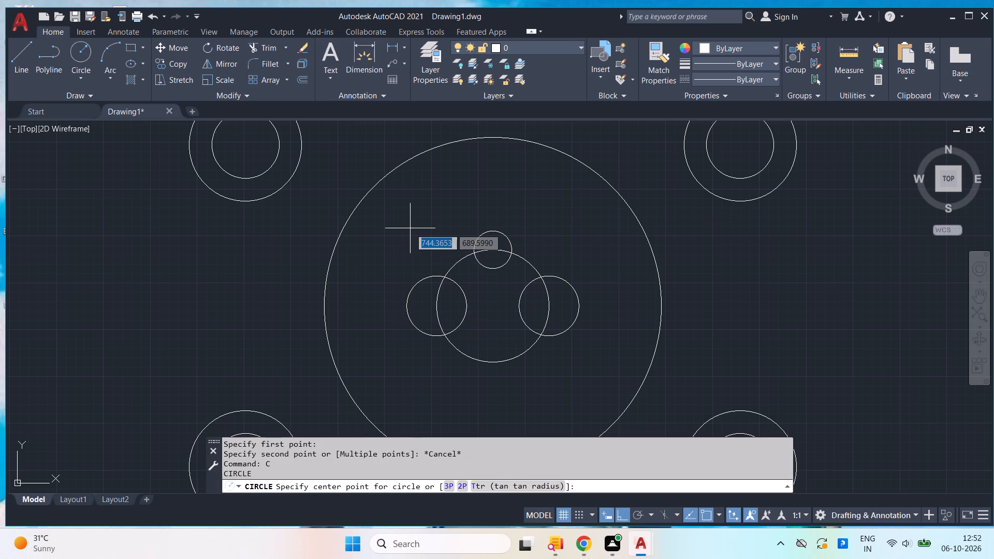
{"action": "left_click", "coordinate": [494, 305]}
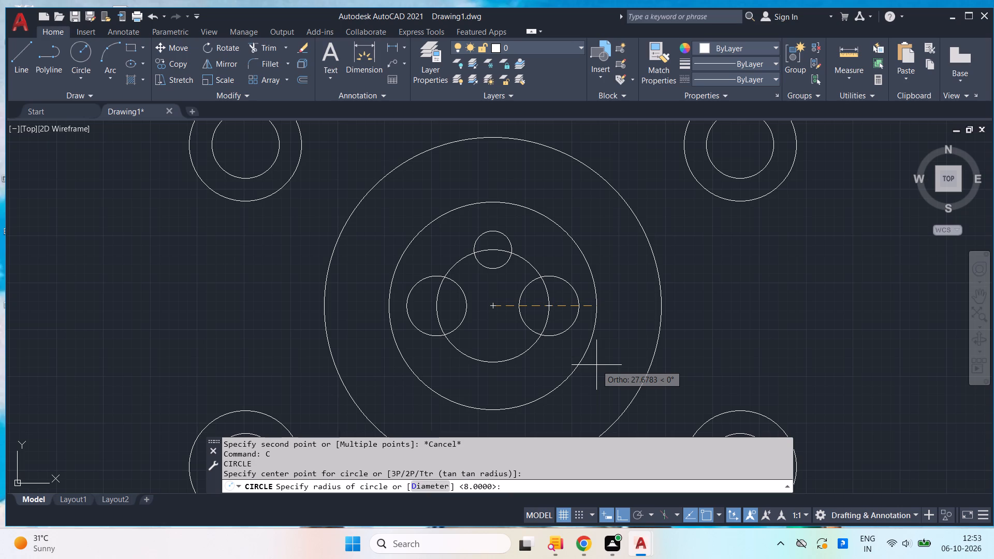
{"action": "type", "text": "23"}
{"action": "key", "text": "Return"}
Draw a circle of radius 7 at the same centre, between the two radius 8 circles.
{"action": "key", "text": "space"}
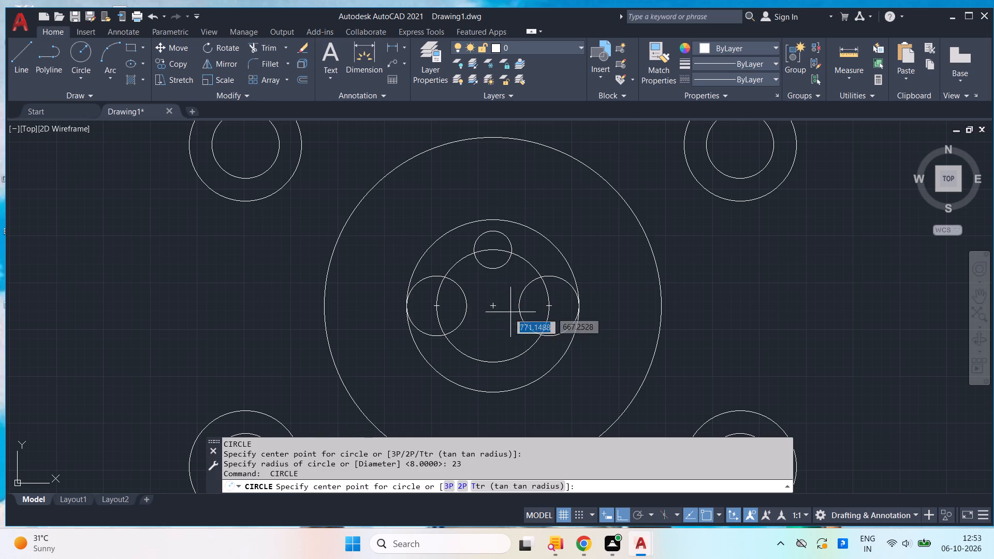
{"action": "left_click", "coordinate": [491, 307]}
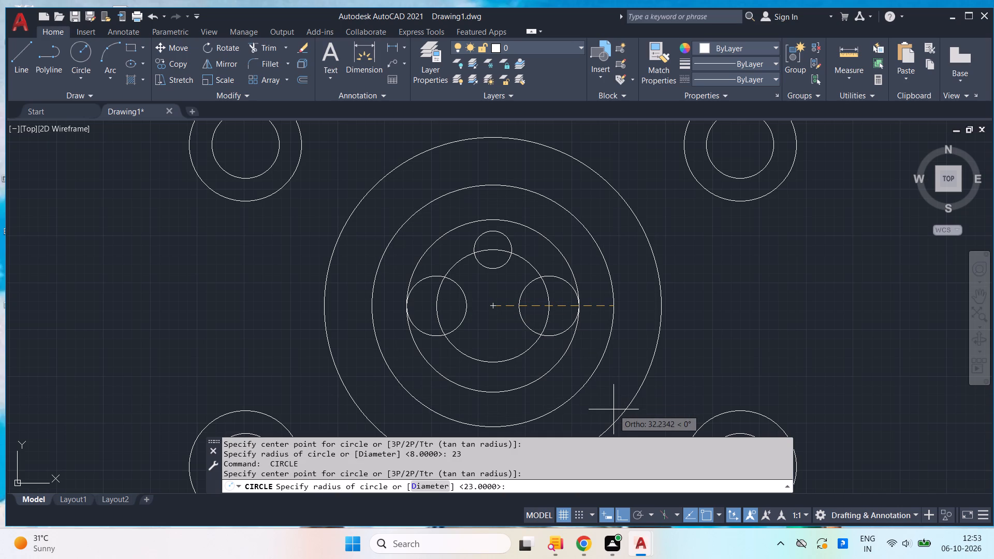
{"action": "key", "text": "7"}
{"action": "key", "text": "Return"}
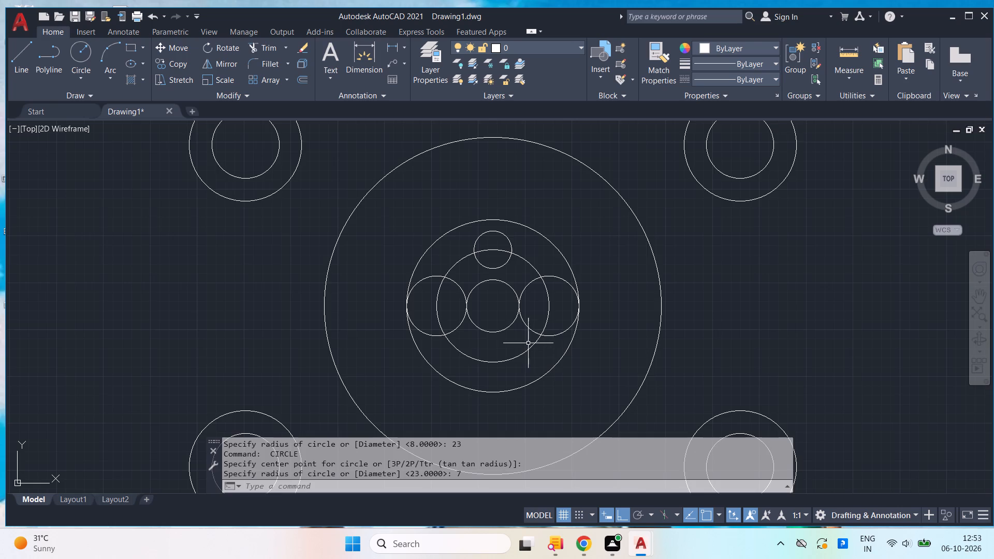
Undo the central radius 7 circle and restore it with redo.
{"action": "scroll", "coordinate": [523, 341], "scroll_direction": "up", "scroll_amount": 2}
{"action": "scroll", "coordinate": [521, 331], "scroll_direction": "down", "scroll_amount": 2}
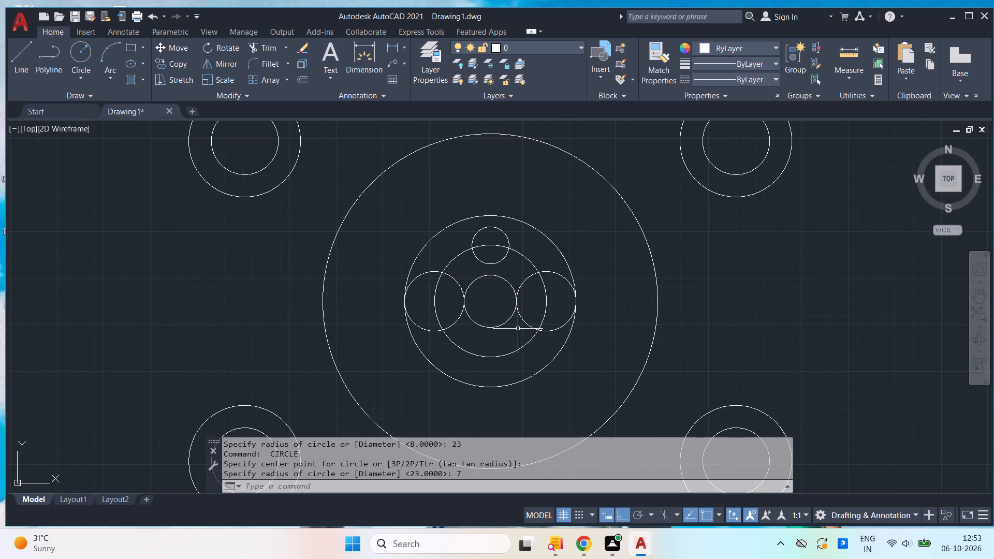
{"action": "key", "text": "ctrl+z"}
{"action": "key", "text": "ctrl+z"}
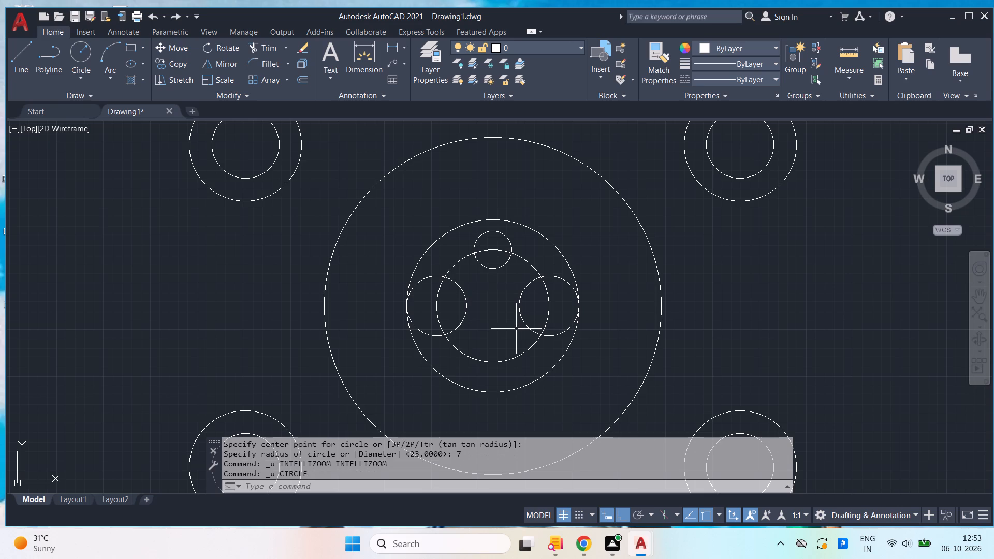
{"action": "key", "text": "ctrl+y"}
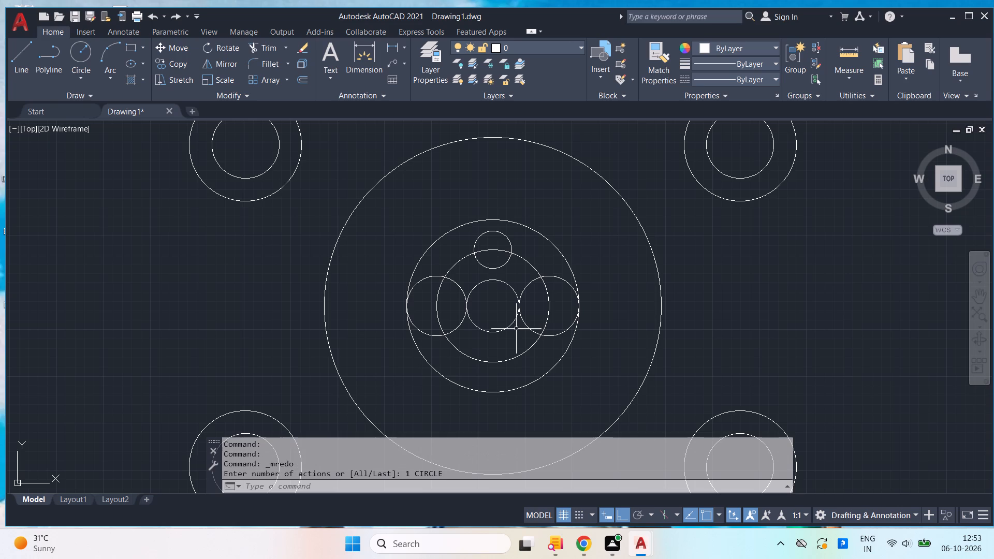
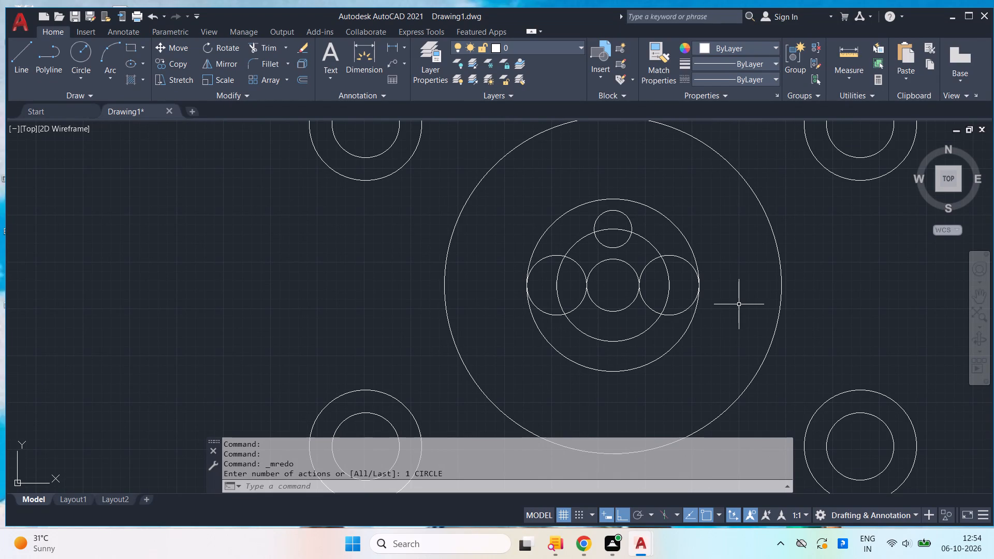
Trim the radius 23 circle's upper half, the two side circles' lower halves and the central radius 7 circle's upper half into a U-shaped outline.
{"action": "type", "text": "tr"}
{"action": "key", "text": "Return"}
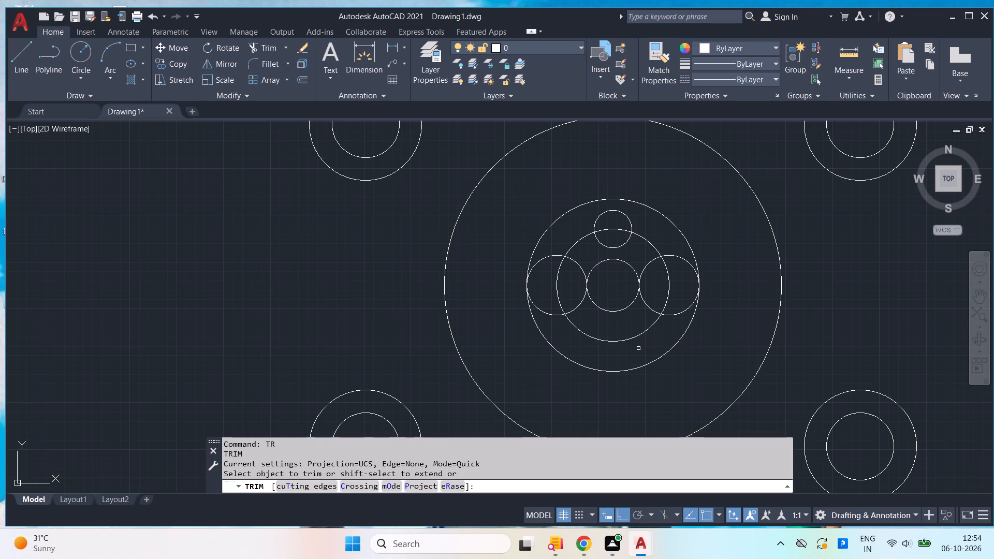
{"action": "left_click_drag", "start_coordinate": [540, 209], "coordinate": [571, 232]}
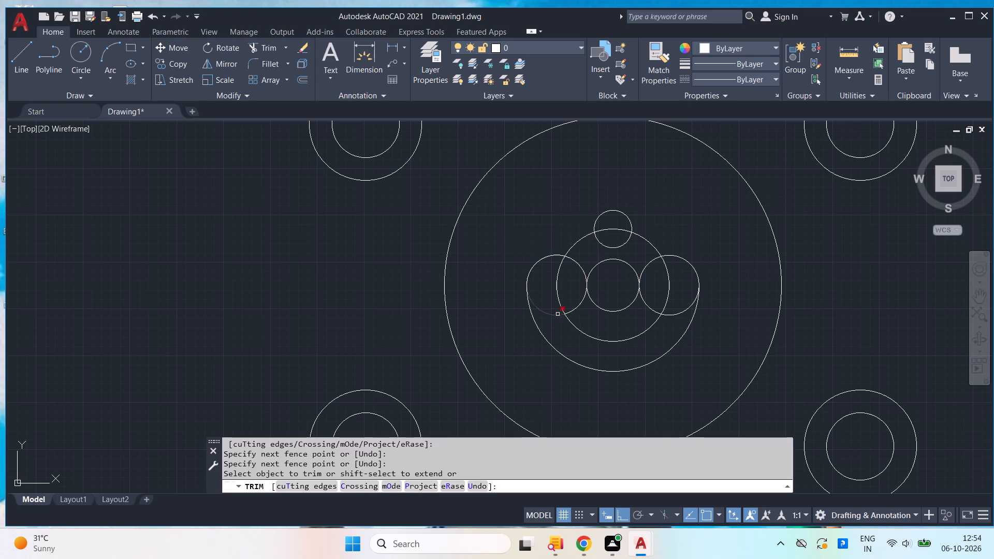
{"action": "left_click_drag", "start_coordinate": [558, 308], "coordinate": [561, 330]}
{"action": "left_click_drag", "start_coordinate": [576, 301], "coordinate": [589, 320]}
{"action": "left_click_drag", "start_coordinate": [652, 299], "coordinate": [645, 310]}
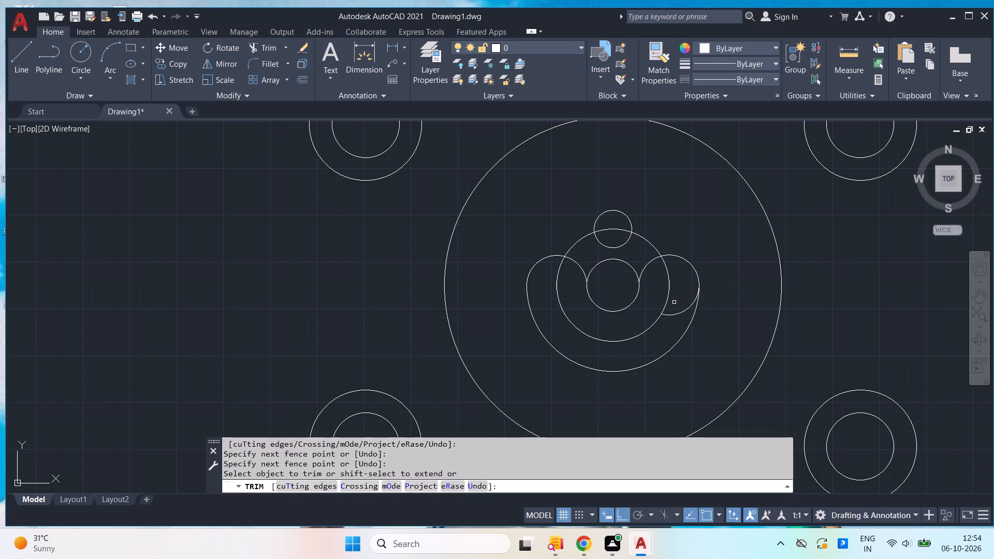
{"action": "left_click_drag", "start_coordinate": [677, 304], "coordinate": [670, 326]}
{"action": "left_click_drag", "start_coordinate": [594, 260], "coordinate": [606, 283]}
{"action": "key", "text": "Escape"}
Draw a circle of radius 58 concentric with the central circles.
{"action": "scroll", "coordinate": [615, 295], "scroll_direction": "down", "scroll_amount": 2}
{"action": "middle_click_drag", "start_coordinate": [615, 295], "coordinate": [507, 253]}
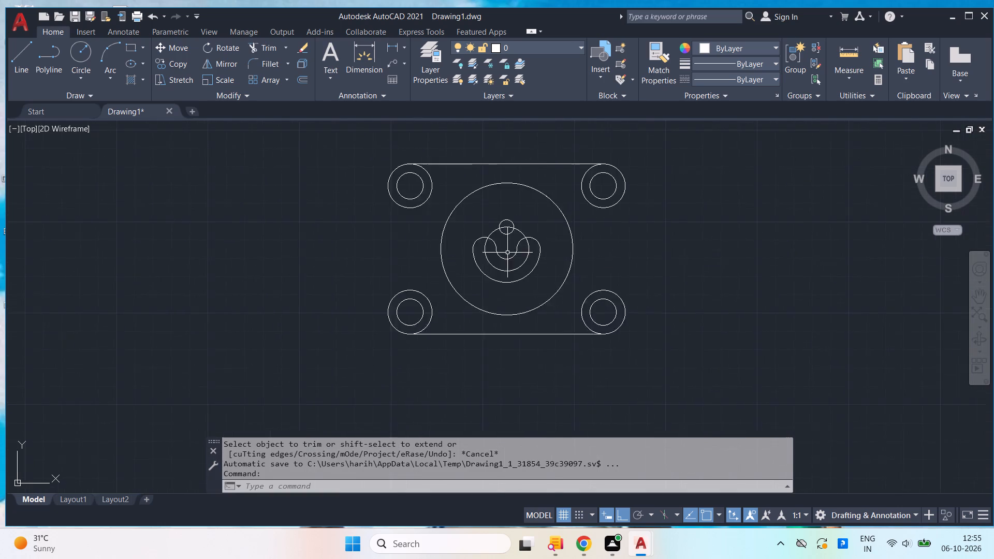
{"action": "scroll", "coordinate": [507, 253], "scroll_direction": "up", "scroll_amount": 1}
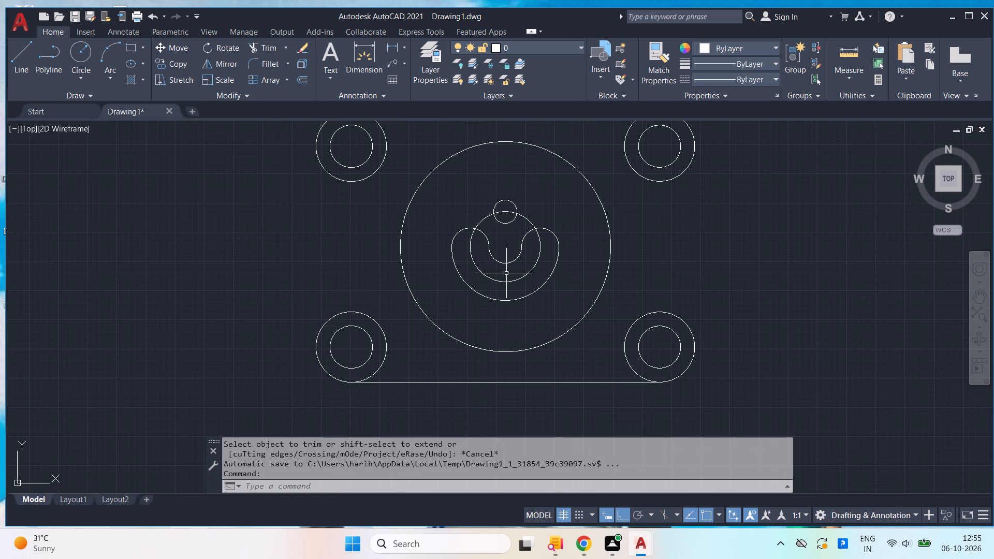
{"action": "type", "text": "c"}
{"action": "key", "text": "space"}
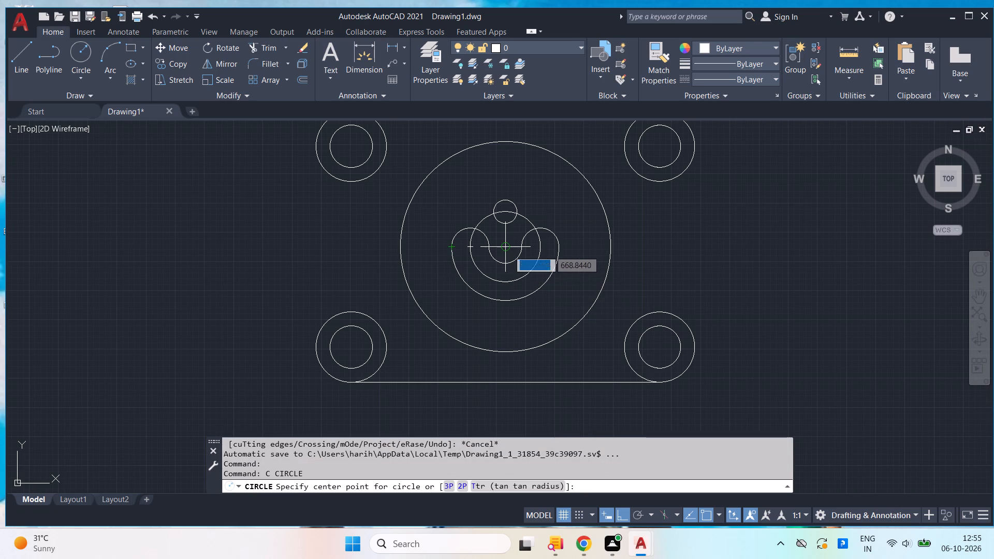
{"action": "left_click", "coordinate": [506, 247]}
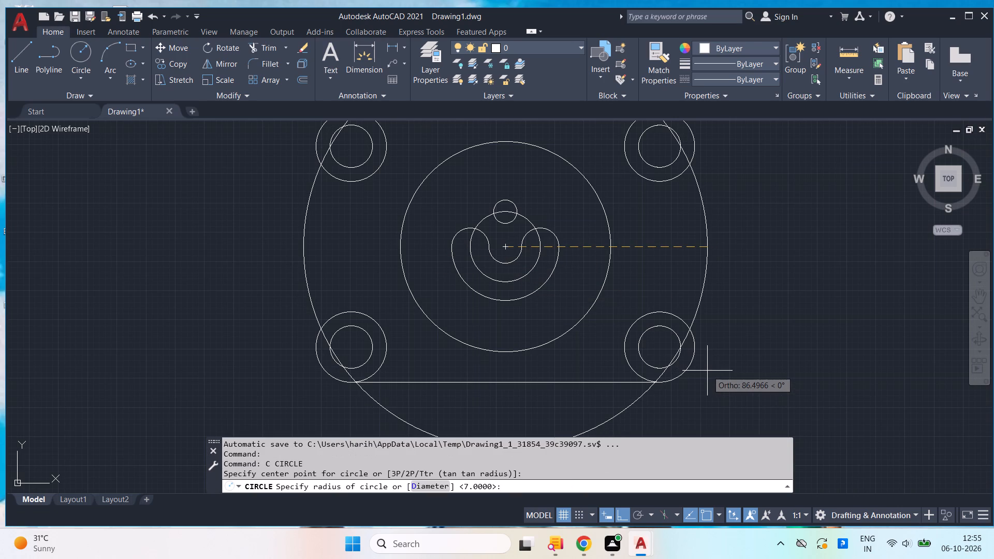
{"action": "type", "text": "58"}
{"action": "key", "text": "Return"}
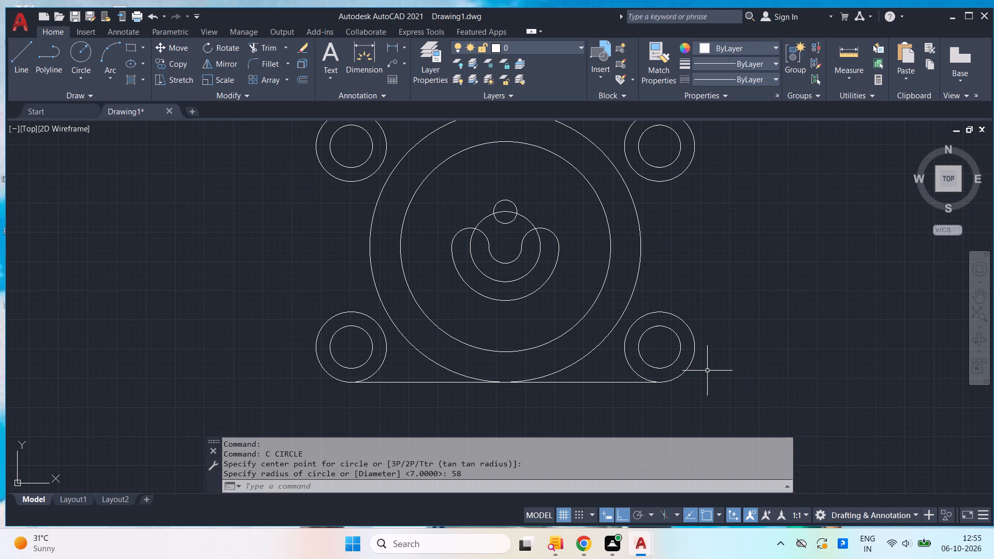
Fillet the two left outer corner circles to the radius 58 circle with radius 8, on their inward-facing sides.
{"action": "key", "text": "f"}
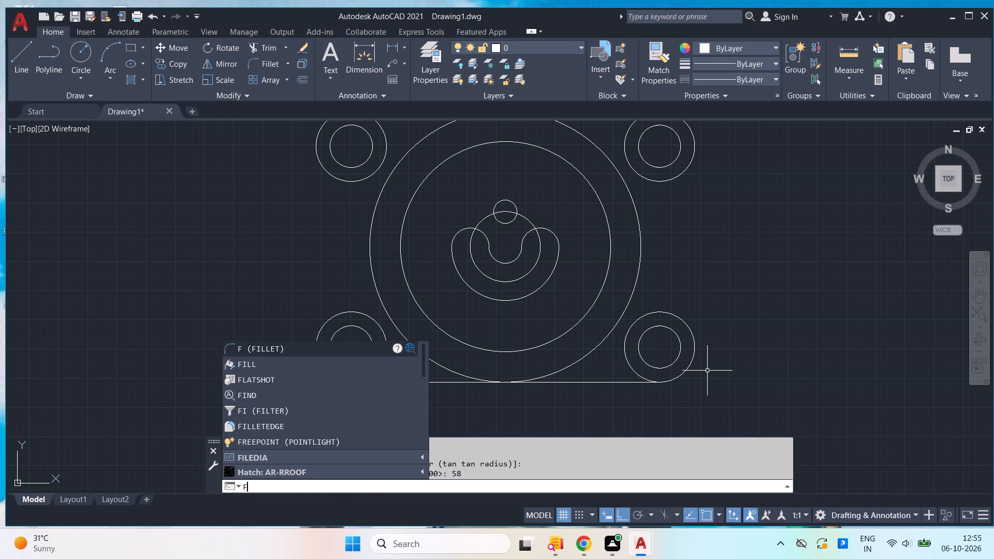
{"action": "key", "text": "Return"}
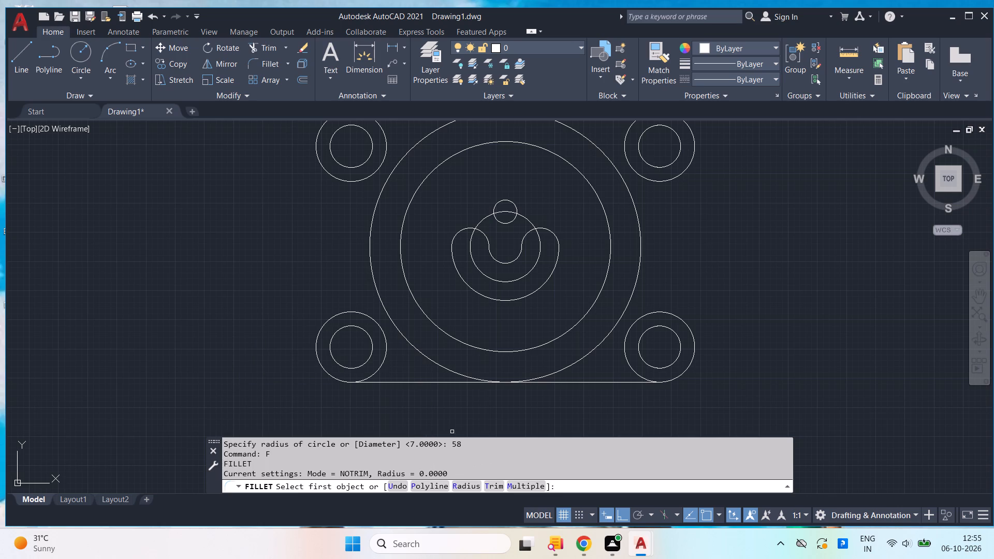
{"action": "left_click", "coordinate": [464, 482]}
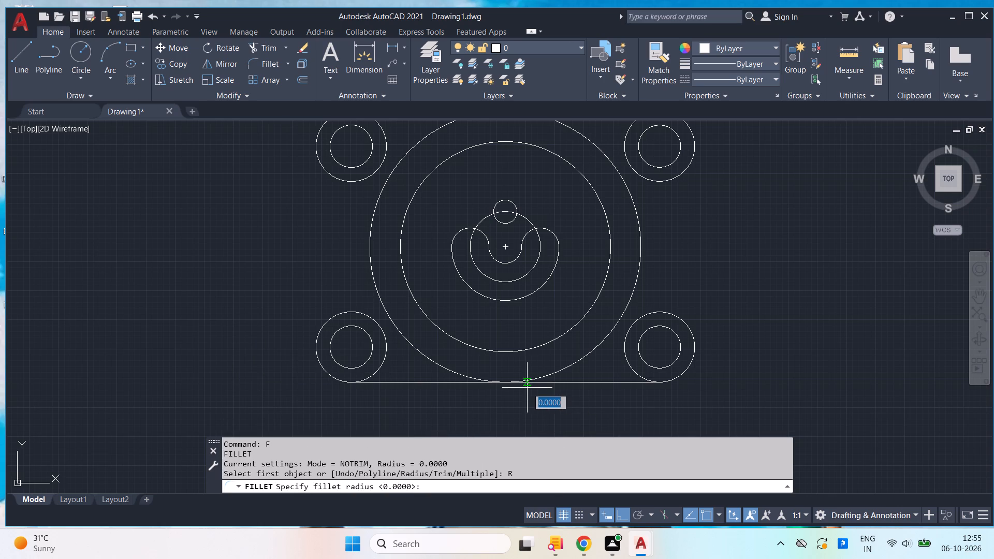
{"action": "key", "text": "8"}
{"action": "key", "text": "Return"}
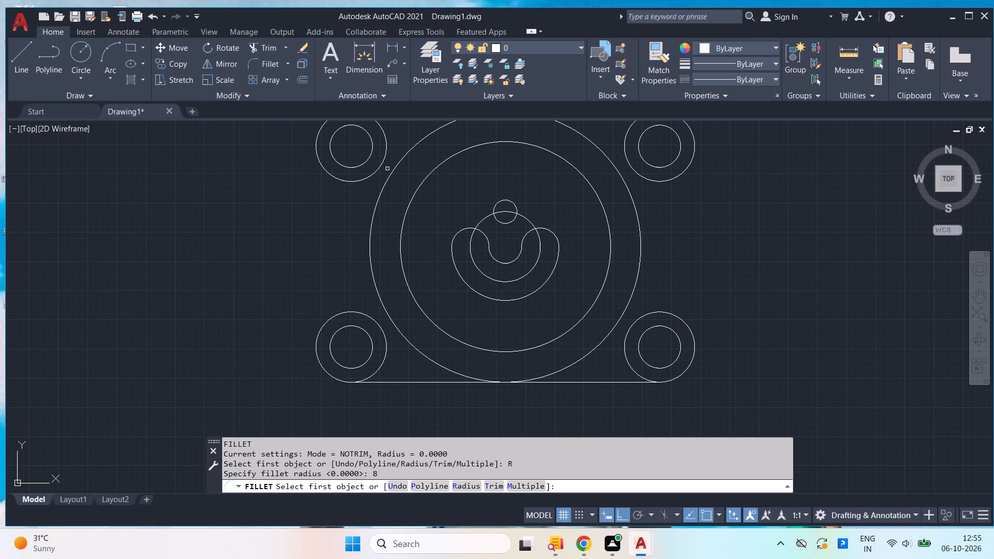
{"action": "left_click", "coordinate": [382, 164]}
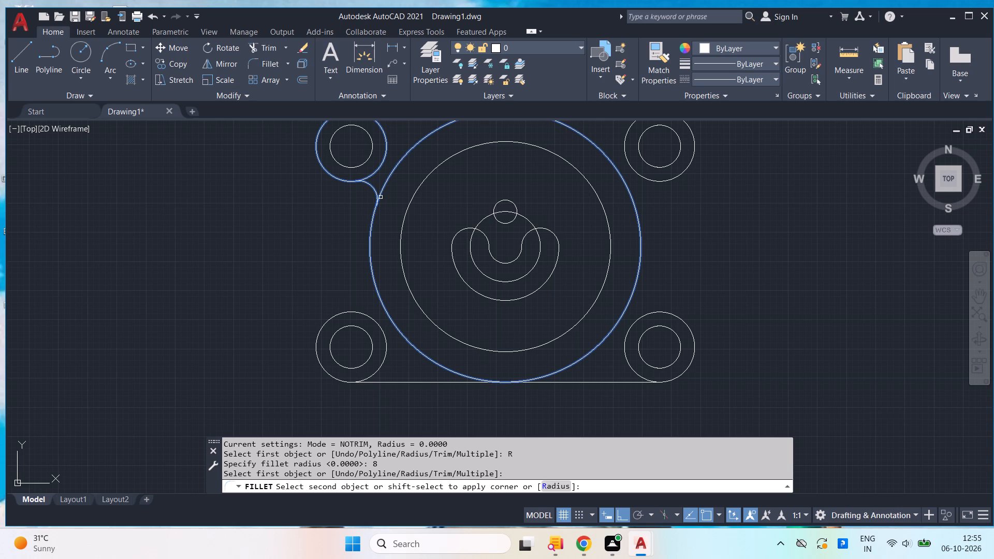
{"action": "left_click", "coordinate": [381, 197]}
{"action": "key", "text": "space"}
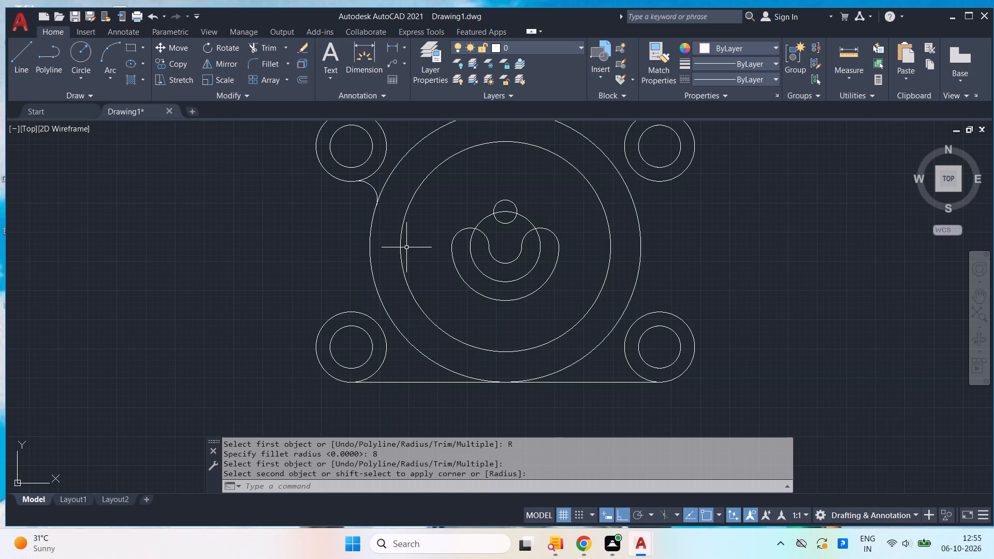
{"action": "left_click", "coordinate": [364, 314]}
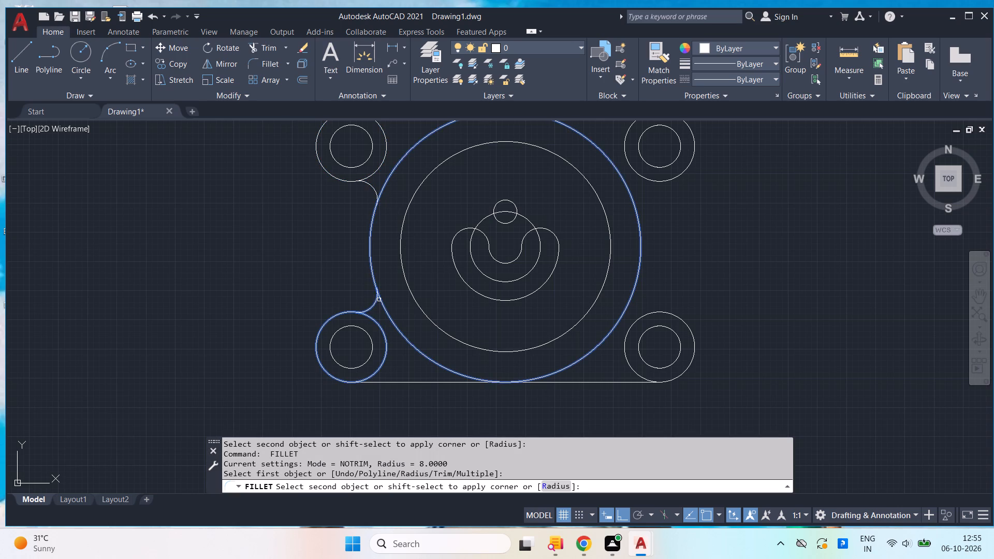
{"action": "left_click", "coordinate": [379, 300]}
Fillet the two right outer corner circles to the radius 58 circle with the same radius 8.
{"action": "key", "text": "space"}
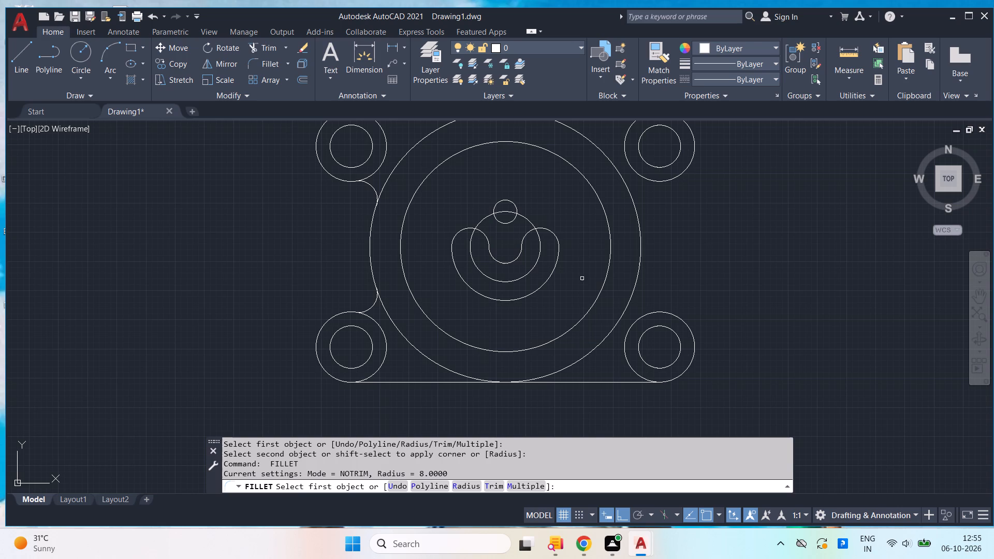
{"action": "left_click", "coordinate": [618, 318]}
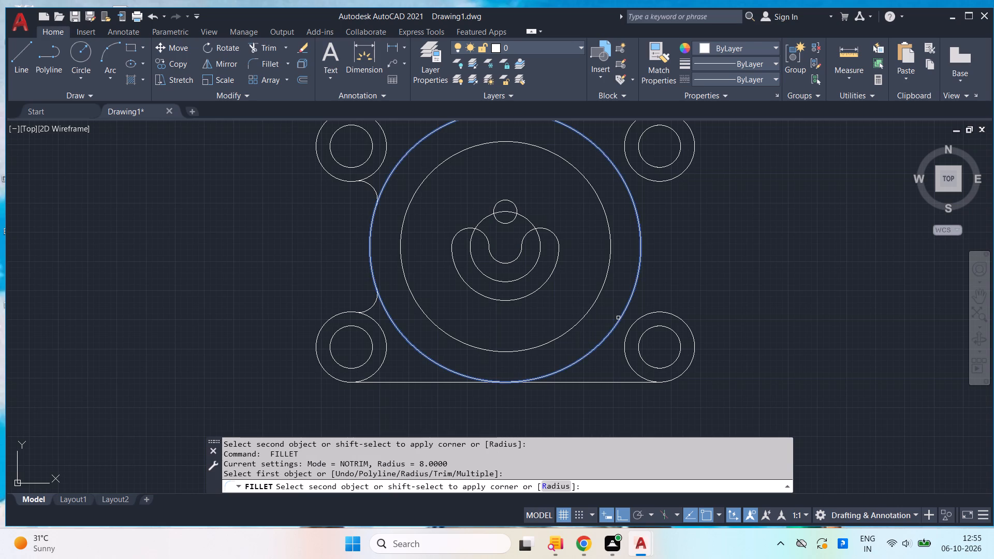
{"action": "left_click", "coordinate": [629, 327]}
{"action": "key", "text": "space"}
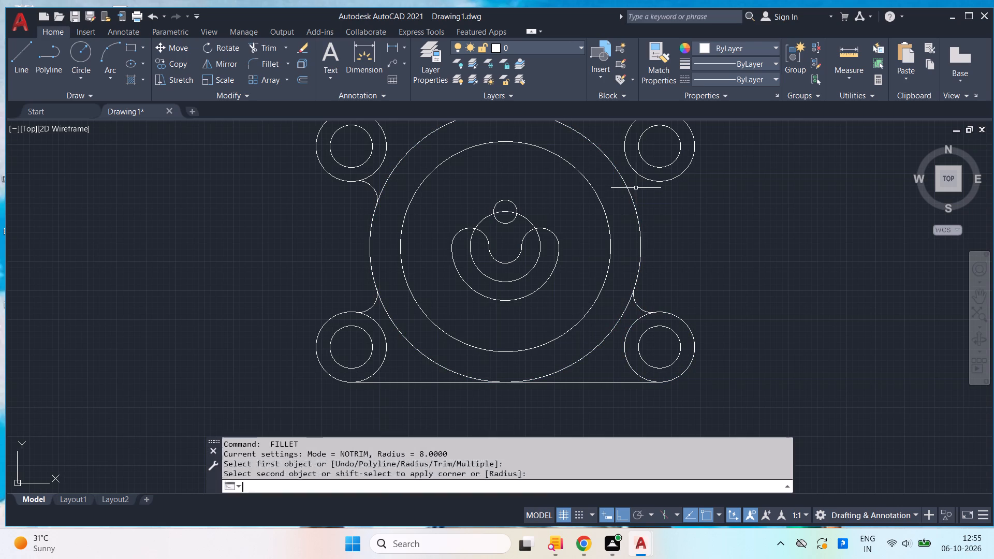
{"action": "left_click", "coordinate": [637, 173]}
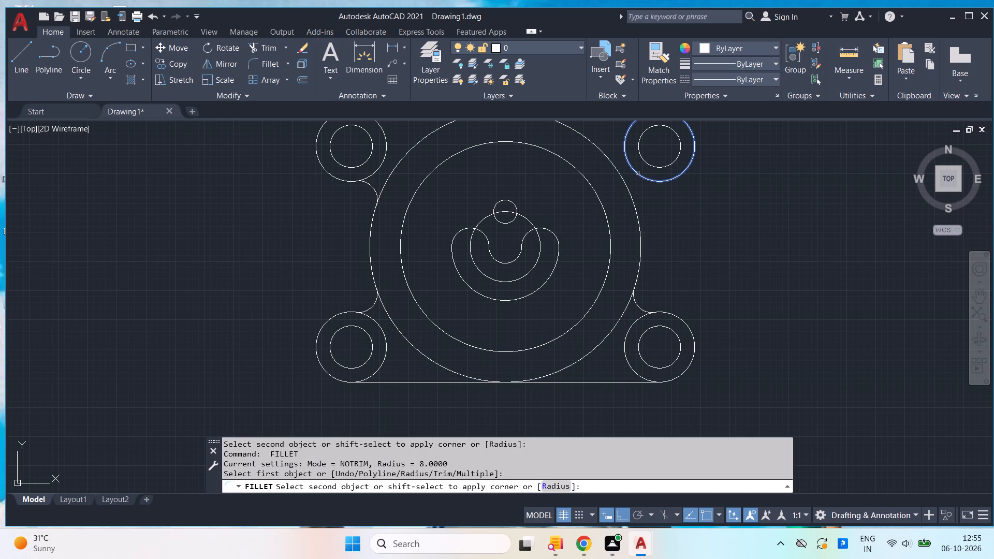
{"action": "left_click", "coordinate": [625, 185]}
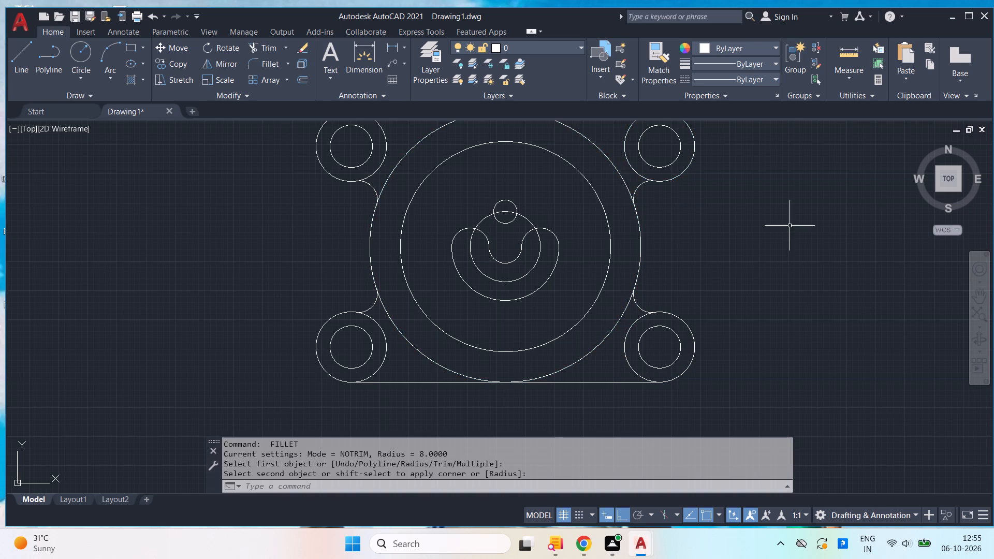
Trim the upper and lower arcs of the radius 58 circle between the fillets, keeping only its left and right side arcs.
{"action": "middle_click_drag", "start_coordinate": [790, 230], "coordinate": [773, 279]}
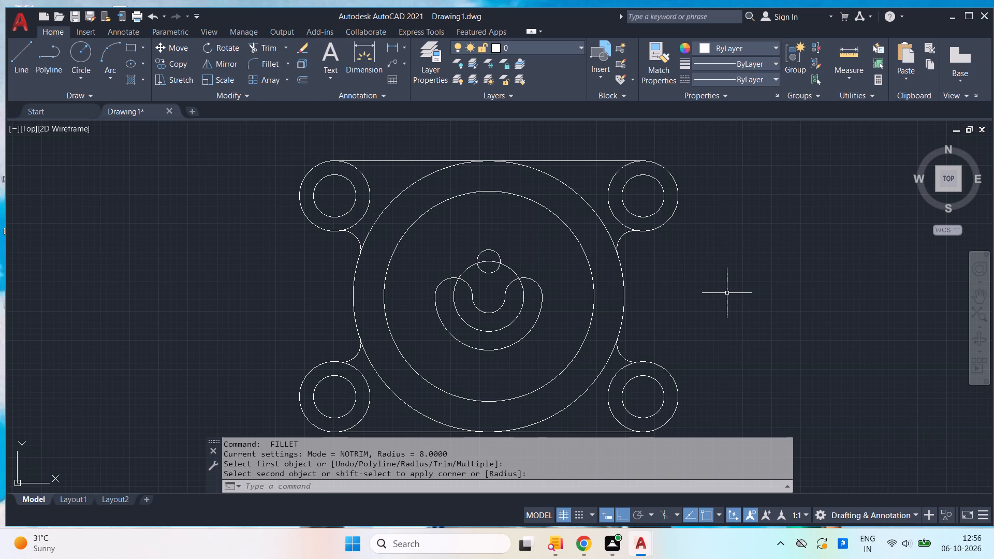
{"action": "type", "text": "tr"}
{"action": "key", "text": "Return"}
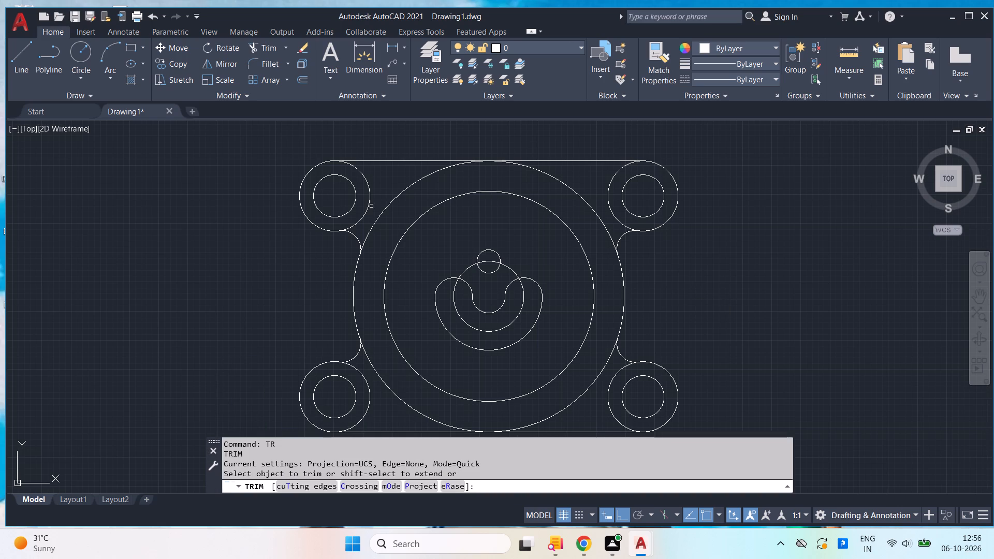
{"action": "left_click_drag", "start_coordinate": [382, 195], "coordinate": [391, 199]}
{"action": "left_click_drag", "start_coordinate": [405, 206], "coordinate": [411, 209]}
{"action": "left_click_drag", "start_coordinate": [412, 207], "coordinate": [411, 202]}
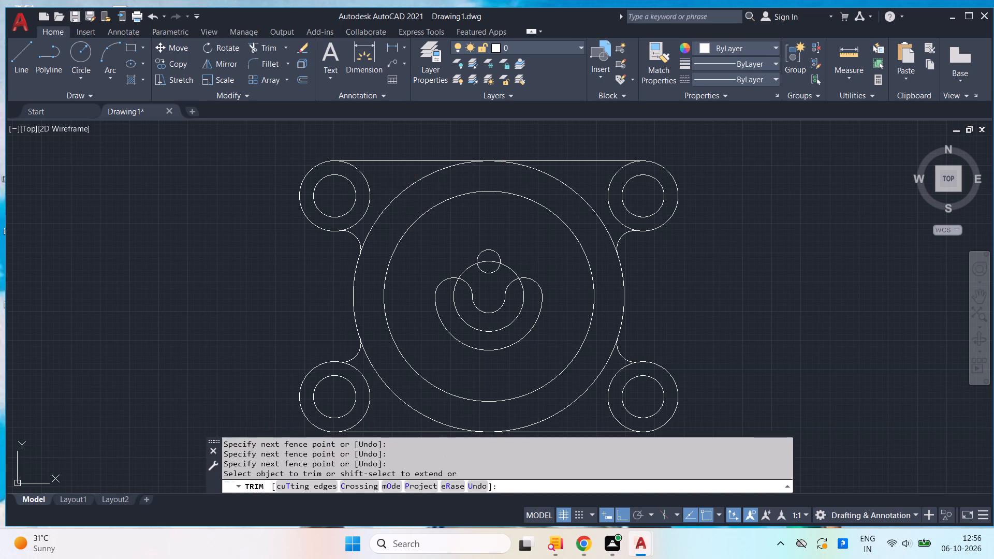
{"action": "left_click", "coordinate": [410, 183]}
{"action": "left_click", "coordinate": [416, 198]}
{"action": "left_click_drag", "start_coordinate": [523, 182], "coordinate": [563, 179]}
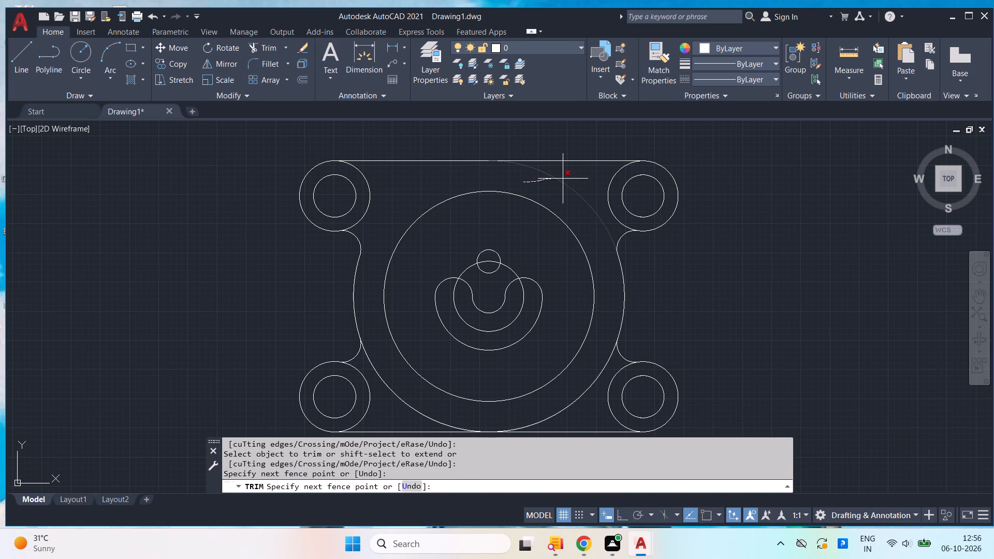
{"action": "left_click_drag", "start_coordinate": [563, 179], "coordinate": [564, 179]}
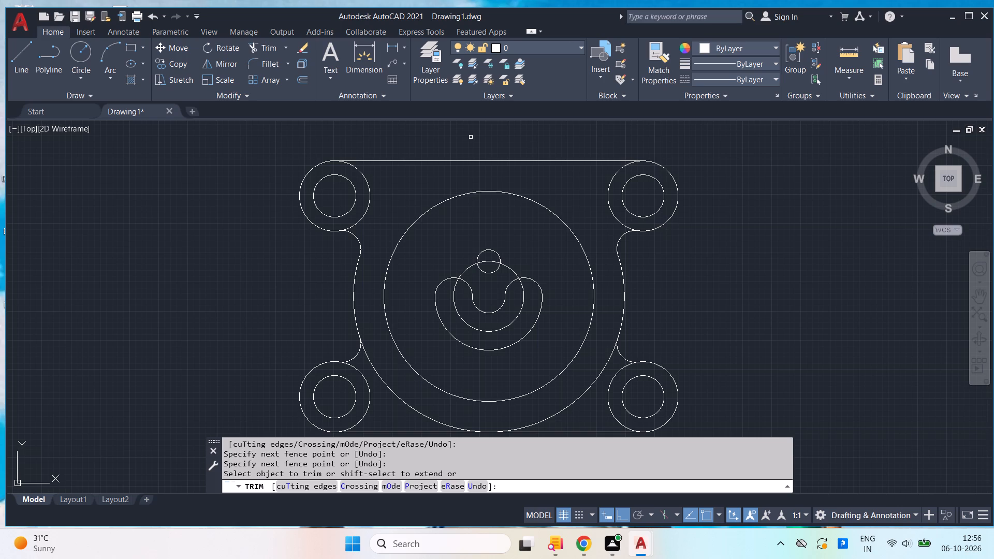
{"action": "middle_click_drag", "start_coordinate": [489, 187], "coordinate": [562, 180]}
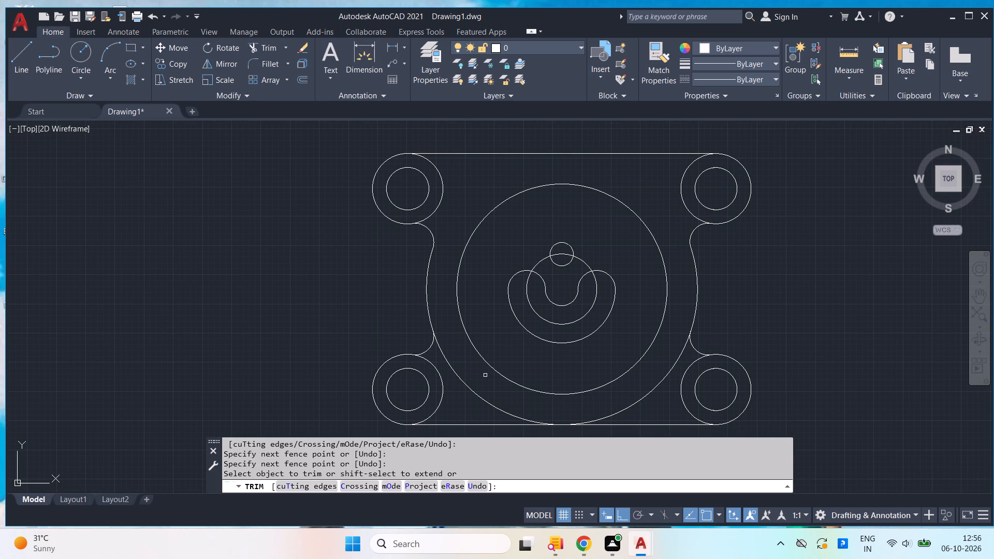
{"action": "left_click", "coordinate": [469, 390]}
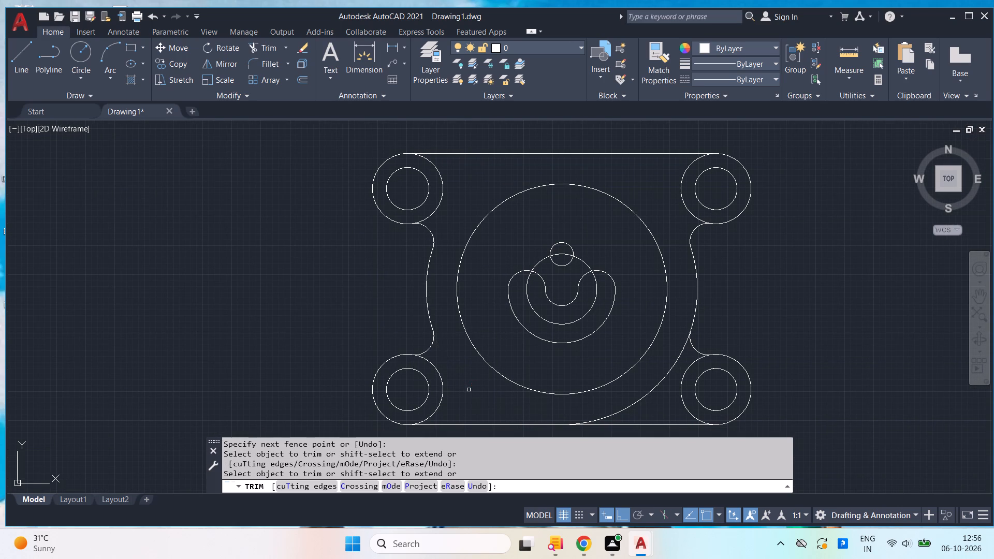
{"action": "left_click_drag", "start_coordinate": [602, 404], "coordinate": [647, 411]}
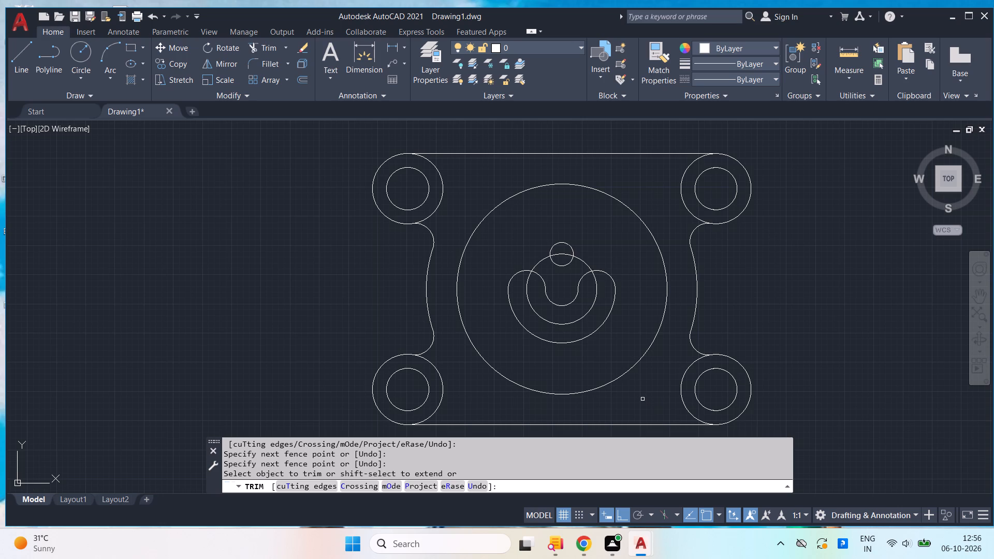
{"action": "key", "text": "Escape"}
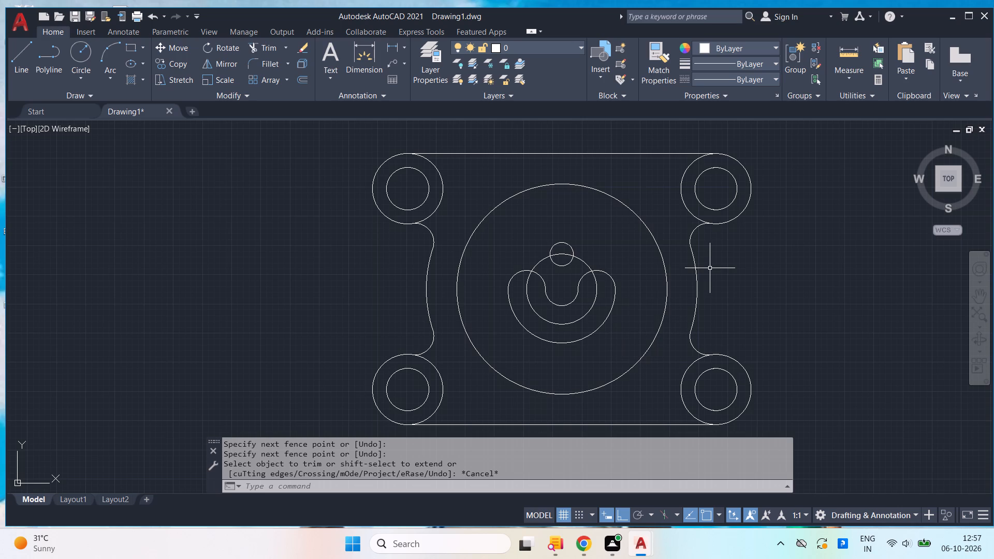
Draw a circle of radius 7 centred on the top quadrant of the large central circle.
{"action": "key", "text": "c"}
{"action": "key", "text": "Return"}
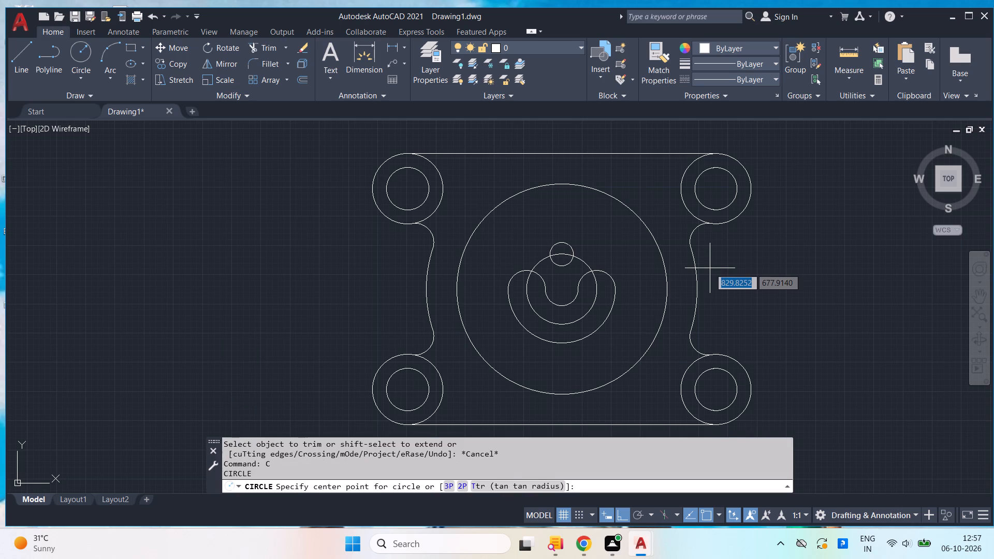
{"action": "left_click", "coordinate": [563, 182]}
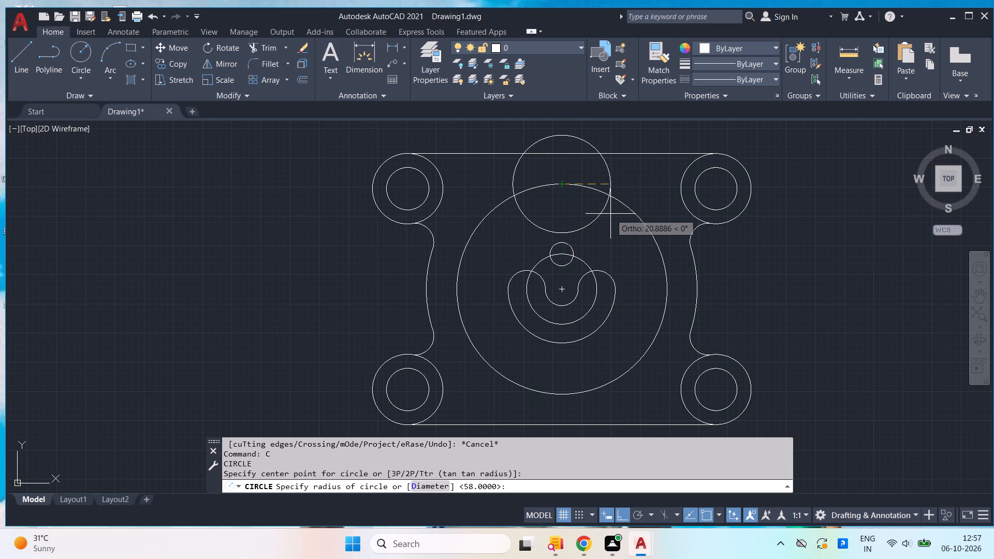
{"action": "key", "text": "7"}
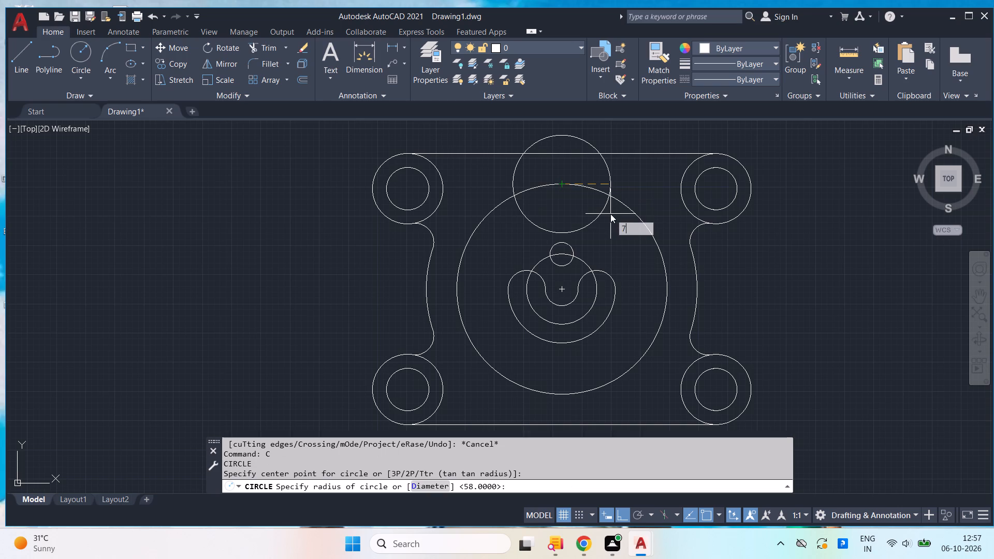
{"action": "key", "text": "Return"}
Create a polar array of the radius 7 circle about the large circle's centre with 12 items.
{"action": "left_click", "coordinate": [573, 195]}
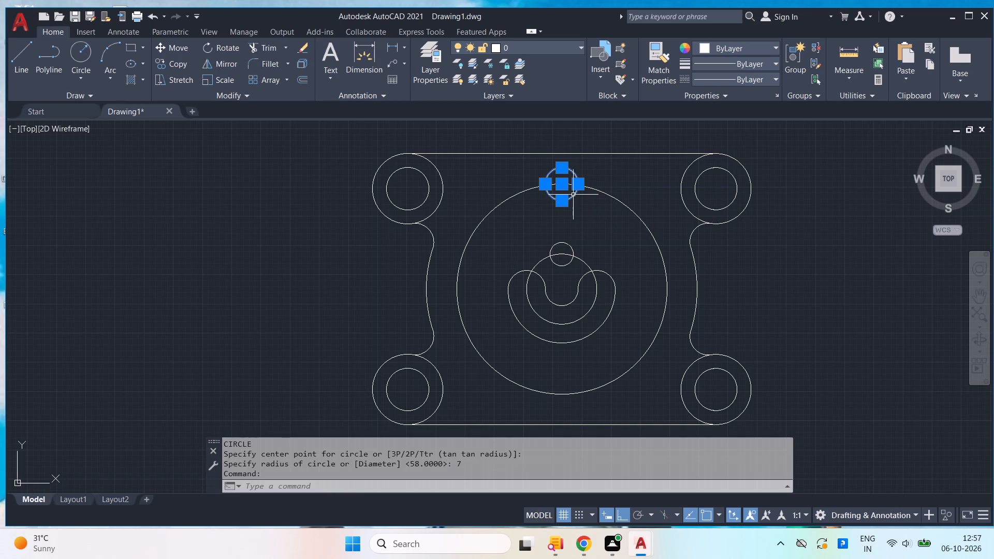
{"action": "type", "text": "ar"}
{"action": "key", "text": "Return"}
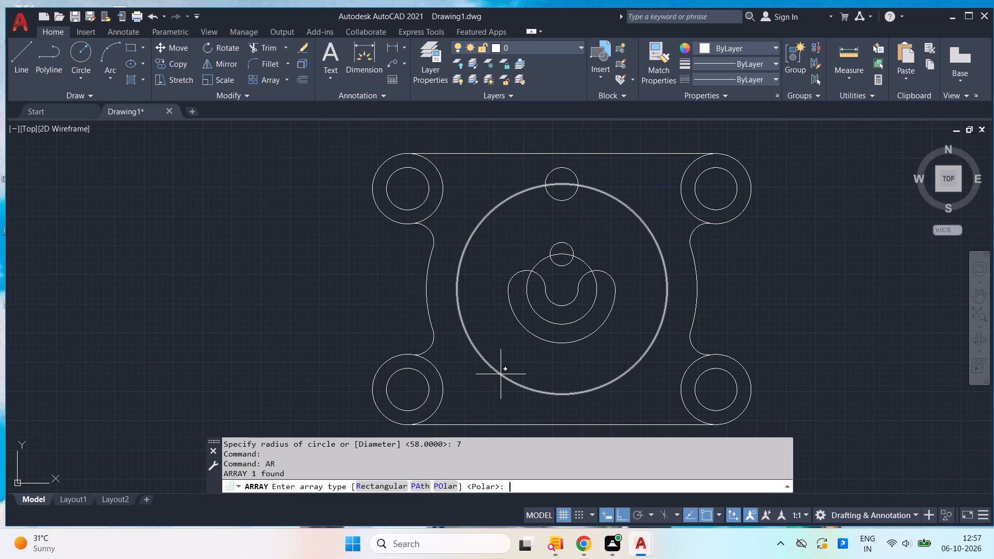
{"action": "left_click", "coordinate": [451, 485]}
{"action": "left_click", "coordinate": [561, 292]}
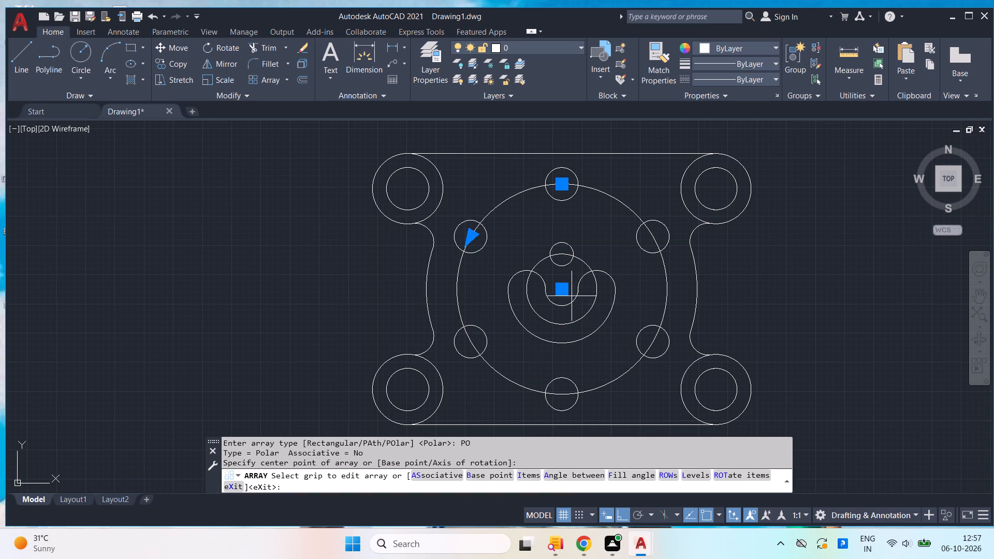
{"action": "left_click", "coordinate": [520, 476]}
{"action": "type", "text": "12"}
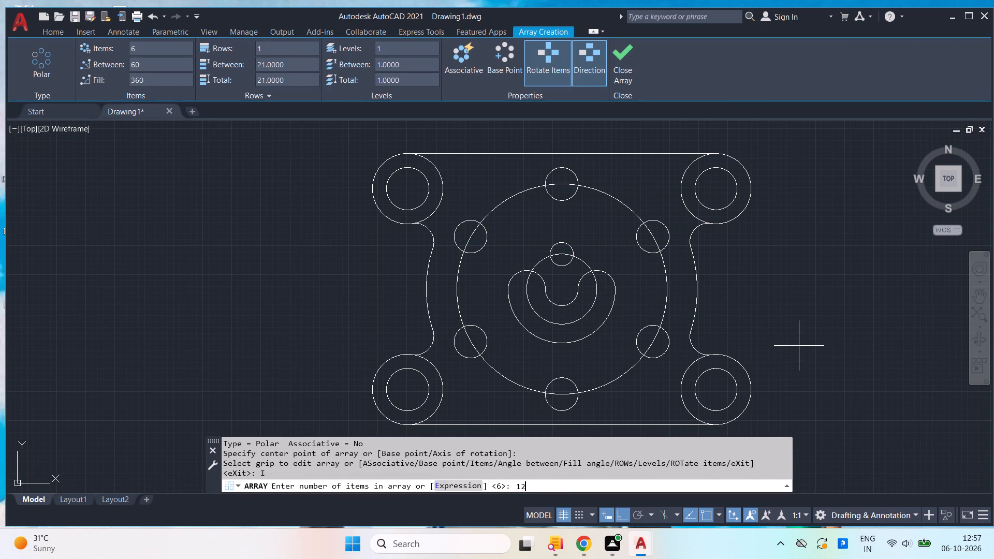
{"action": "key", "text": "Return"}
{"action": "key", "text": "Return"}
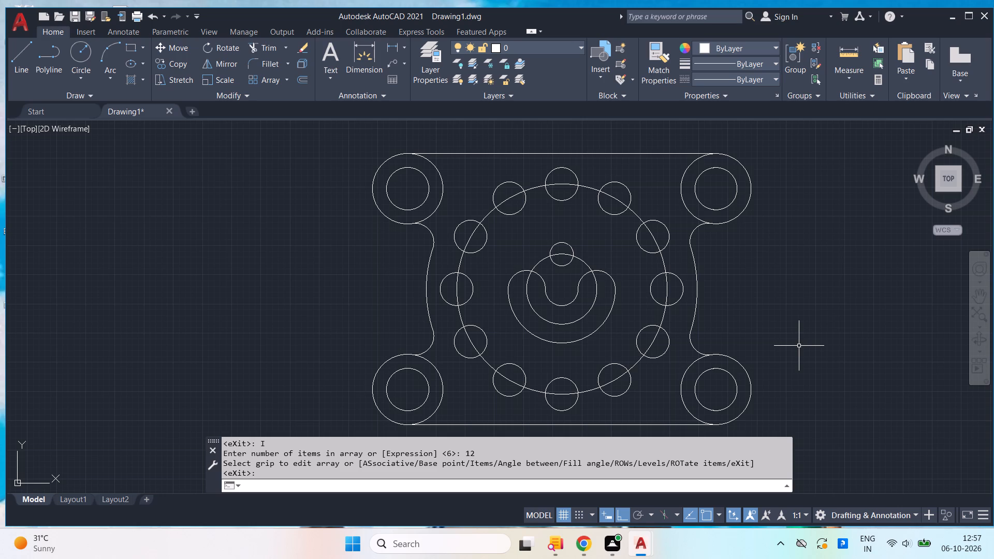
Trim the inward-facing arcs of the four outer corner circles so the plate outline becomes continuous.
{"action": "type", "text": "tr"}
{"action": "key", "text": "Return"}
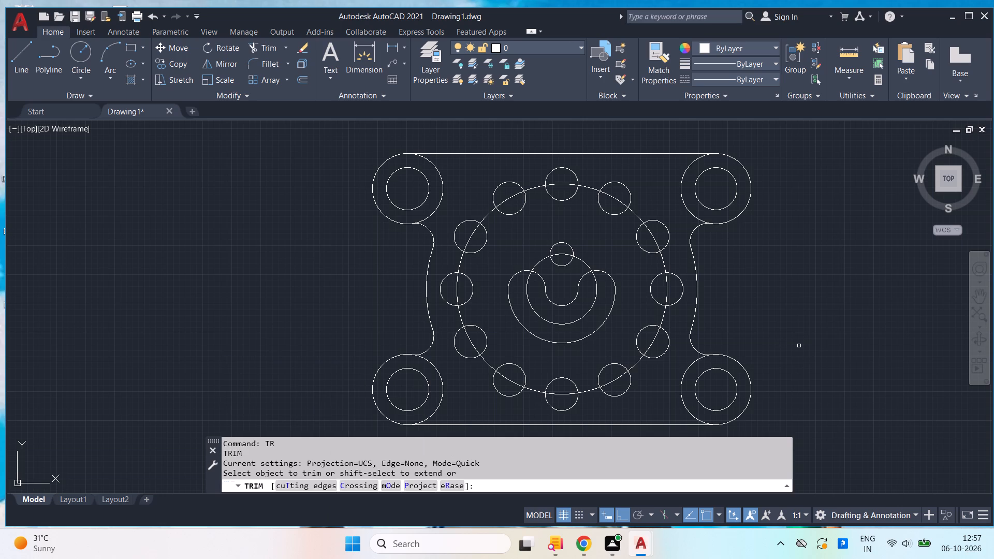
{"action": "left_click", "coordinate": [430, 202]}
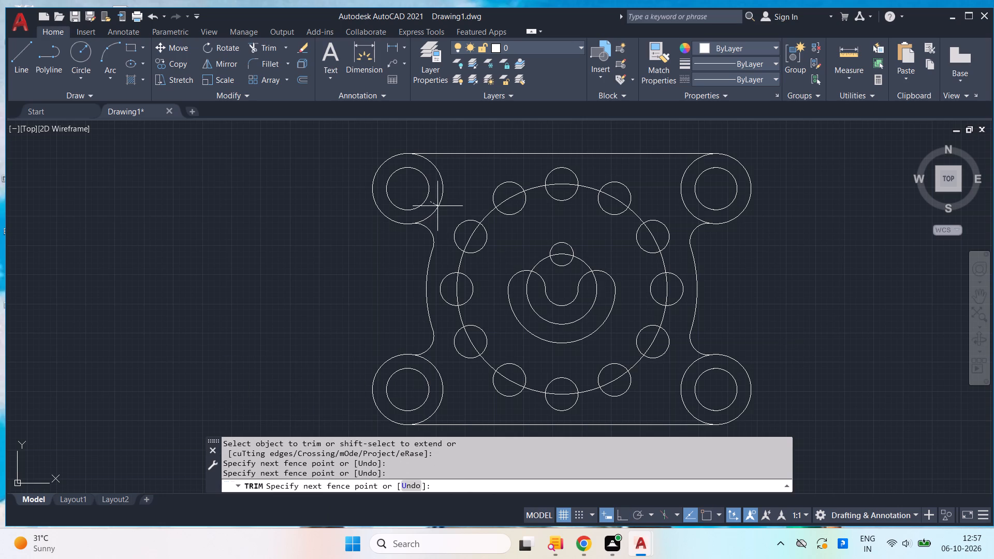
{"action": "left_click", "coordinate": [445, 211]}
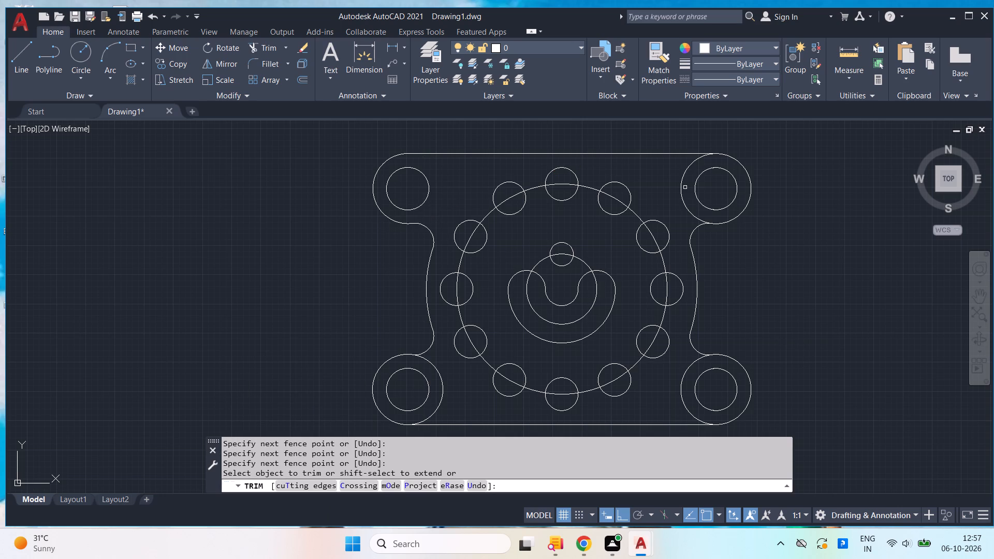
{"action": "left_click_drag", "start_coordinate": [685, 187], "coordinate": [675, 213]}
{"action": "left_click_drag", "start_coordinate": [432, 407], "coordinate": [459, 405]}
{"action": "left_click_drag", "start_coordinate": [691, 402], "coordinate": [671, 383]}
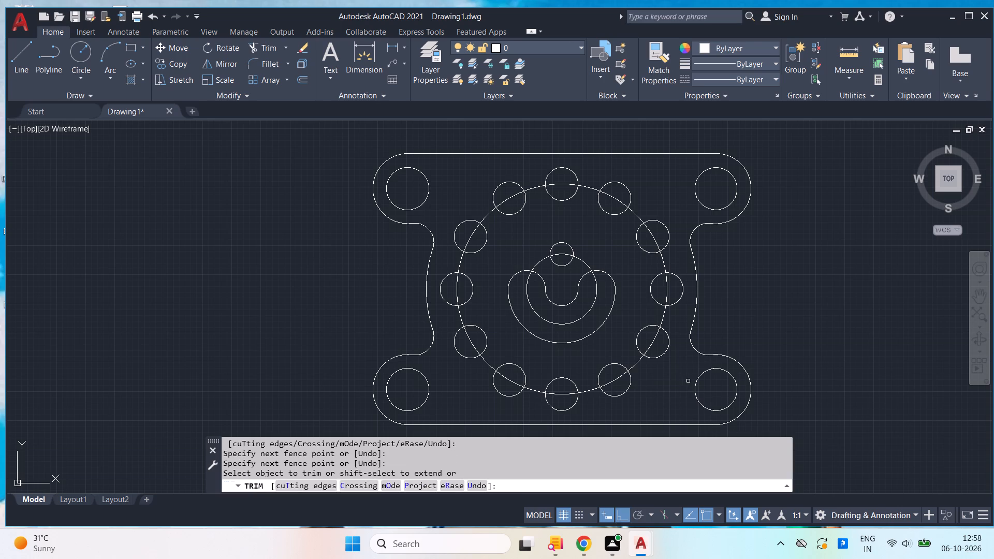
{"action": "key", "text": "Escape"}
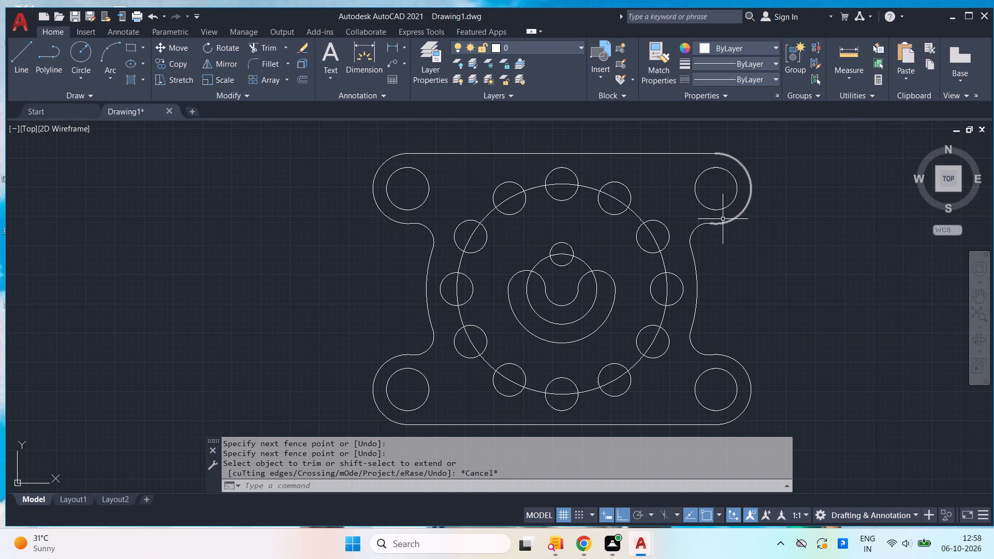
Load the ACAD_ISO08W100 long-dash short-dash linetype from acad.lin.
{"action": "left_click", "coordinate": [726, 91]}
{"action": "left_click", "coordinate": [726, 91]}
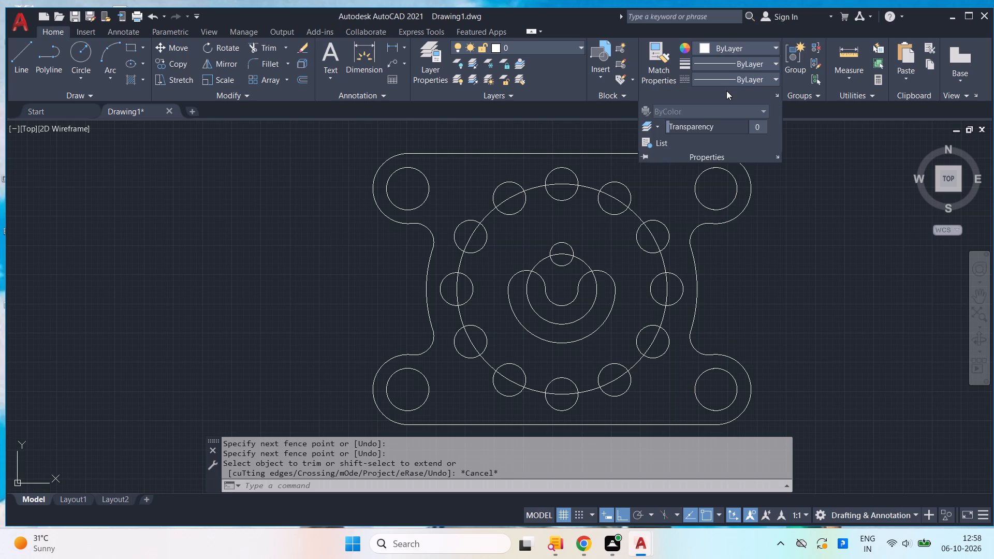
{"action": "left_click", "coordinate": [757, 81]}
{"action": "left_click", "coordinate": [766, 80]}
{"action": "left_click", "coordinate": [773, 75]}
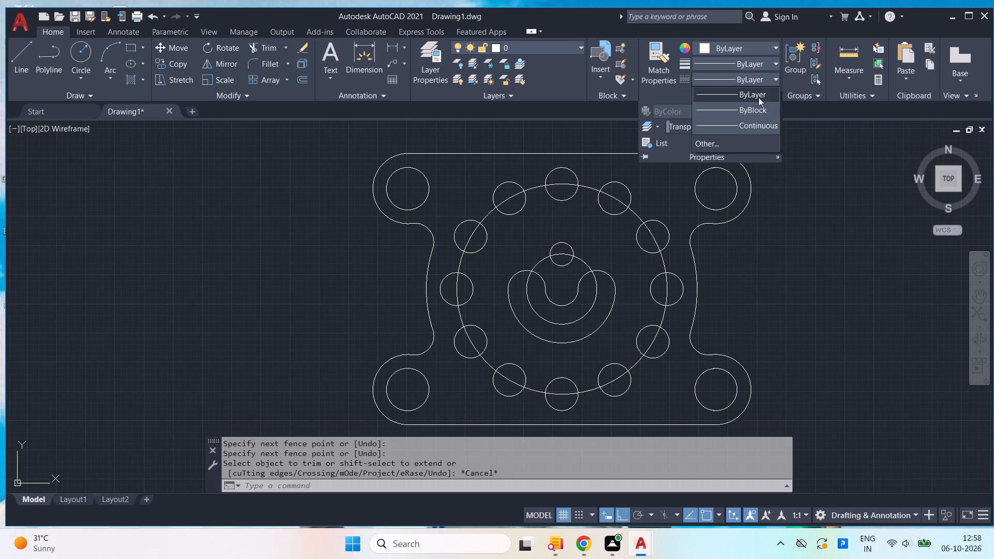
{"action": "left_click", "coordinate": [722, 138]}
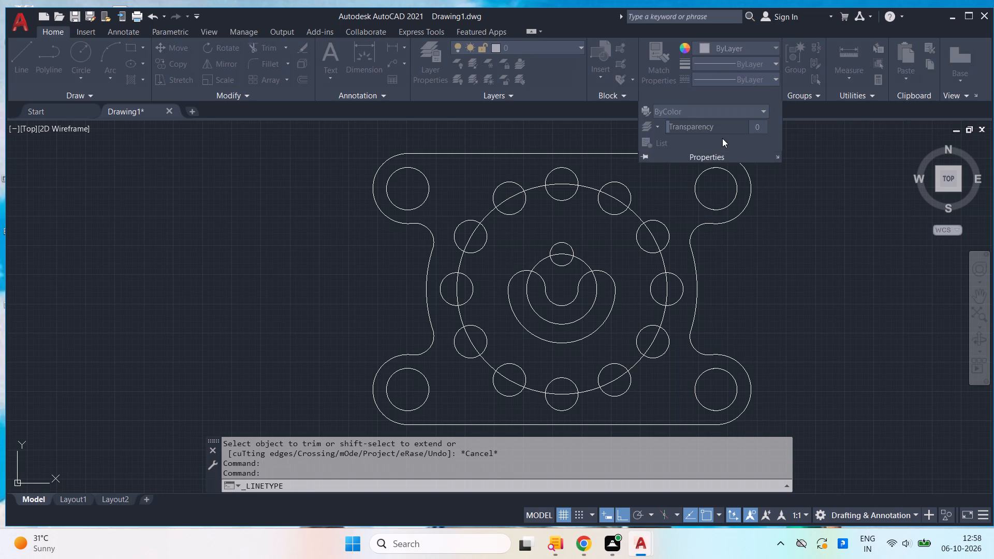
{"action": "left_click", "coordinate": [618, 165]}
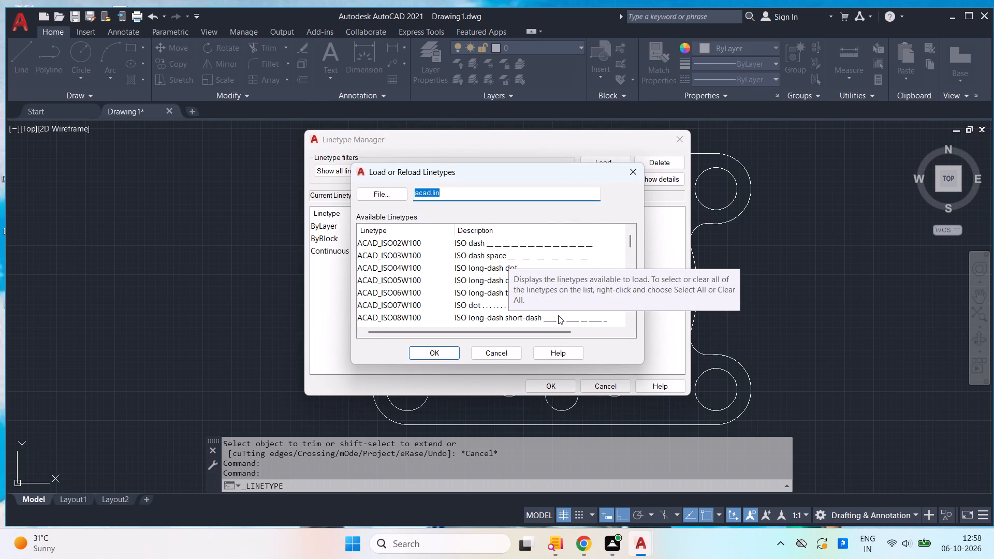
{"action": "scroll", "coordinate": [518, 296], "scroll_direction": "down", "scroll_amount": 1}
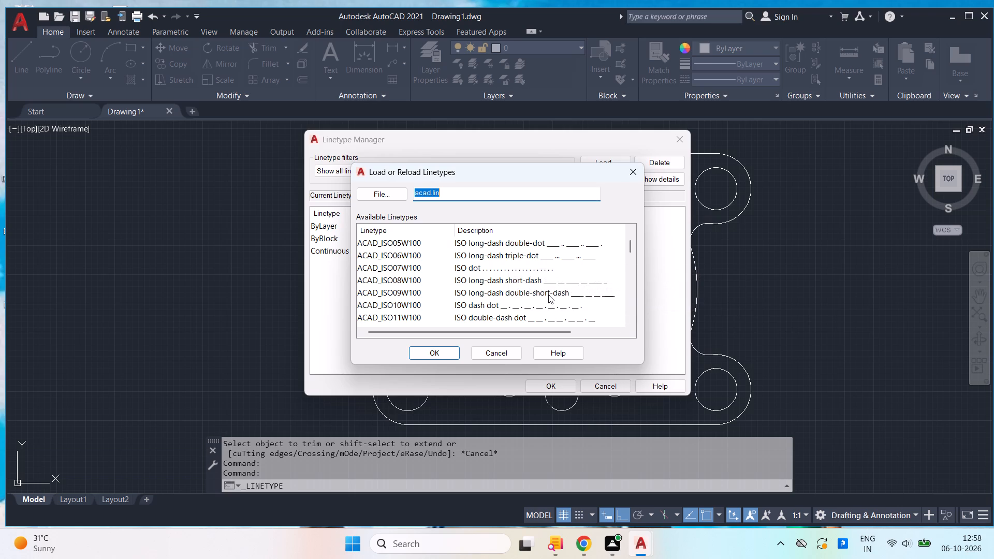
{"action": "scroll", "coordinate": [548, 288], "scroll_direction": "up", "scroll_amount": 1}
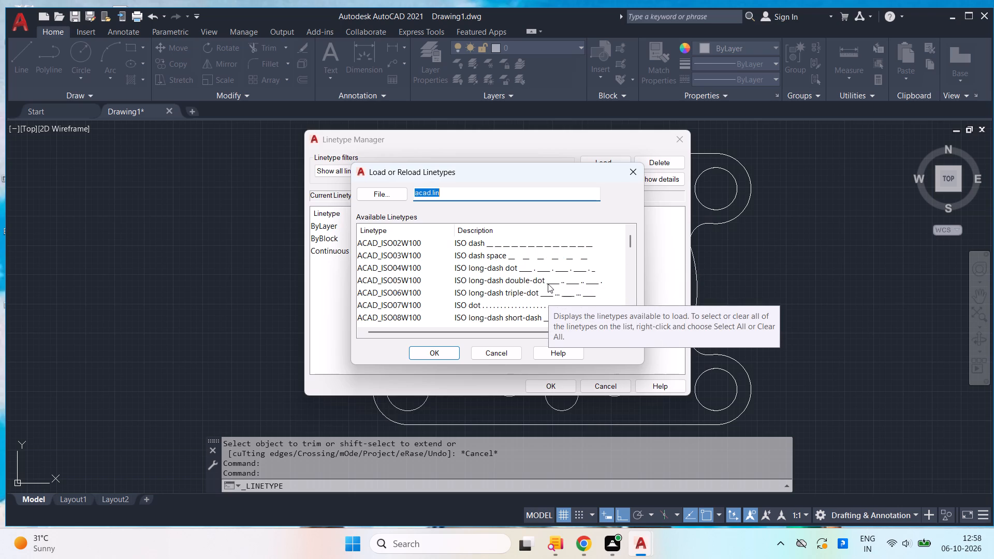
{"action": "scroll", "coordinate": [548, 284], "scroll_direction": "down", "scroll_amount": 4}
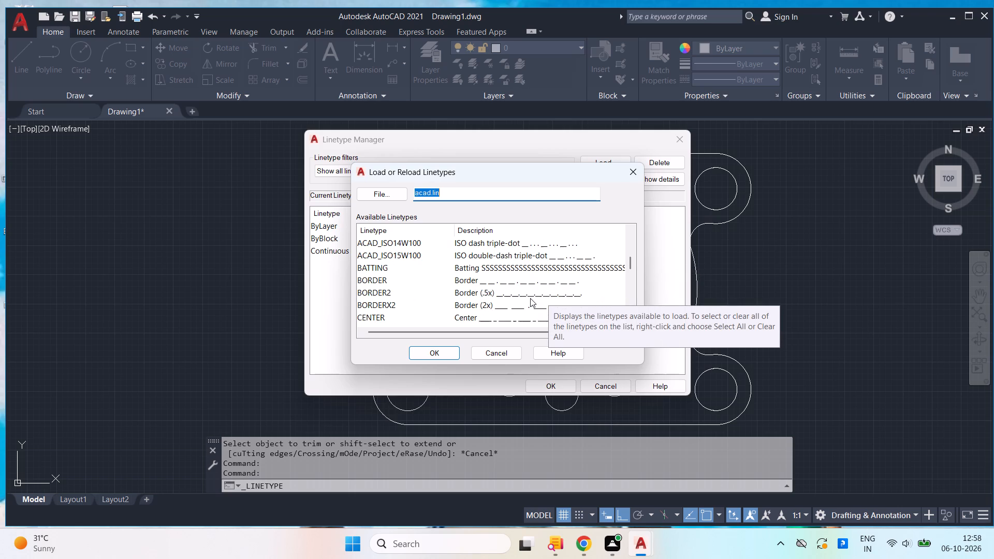
{"action": "left_click", "coordinate": [494, 315]}
{"action": "scroll", "coordinate": [502, 288], "scroll_direction": "up", "scroll_amount": 4}
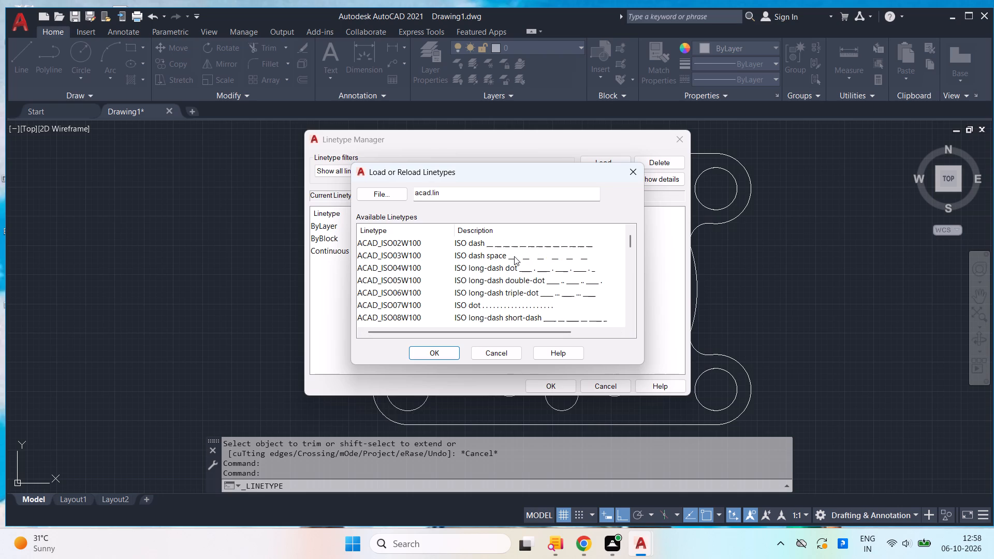
{"action": "scroll", "coordinate": [514, 256], "scroll_direction": "up", "scroll_amount": 3}
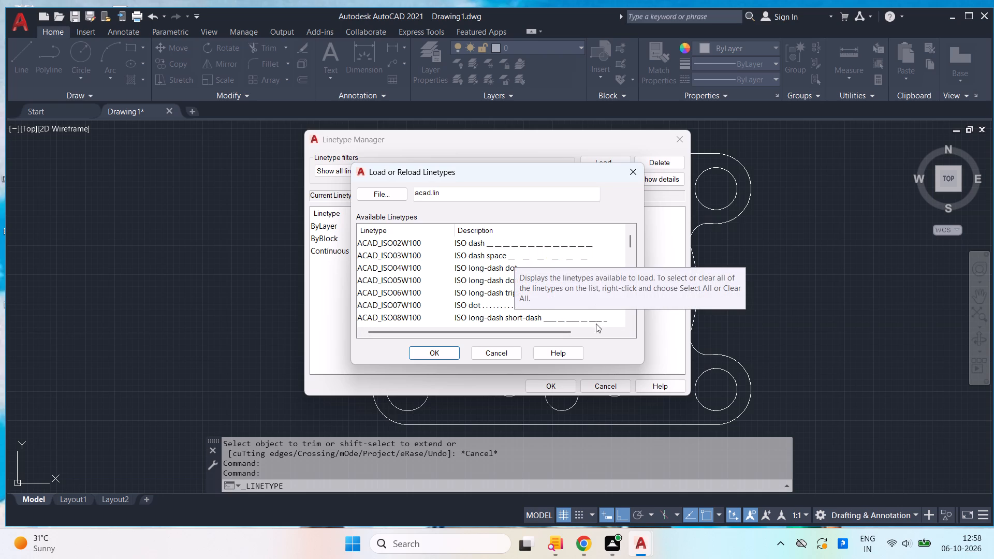
{"action": "left_click", "coordinate": [561, 318]}
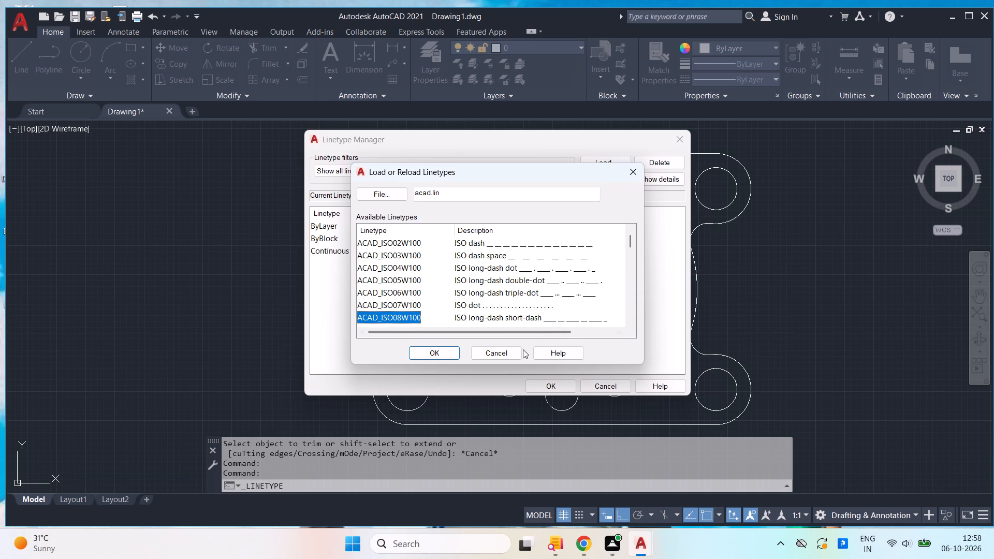
{"action": "left_click", "coordinate": [434, 356]}
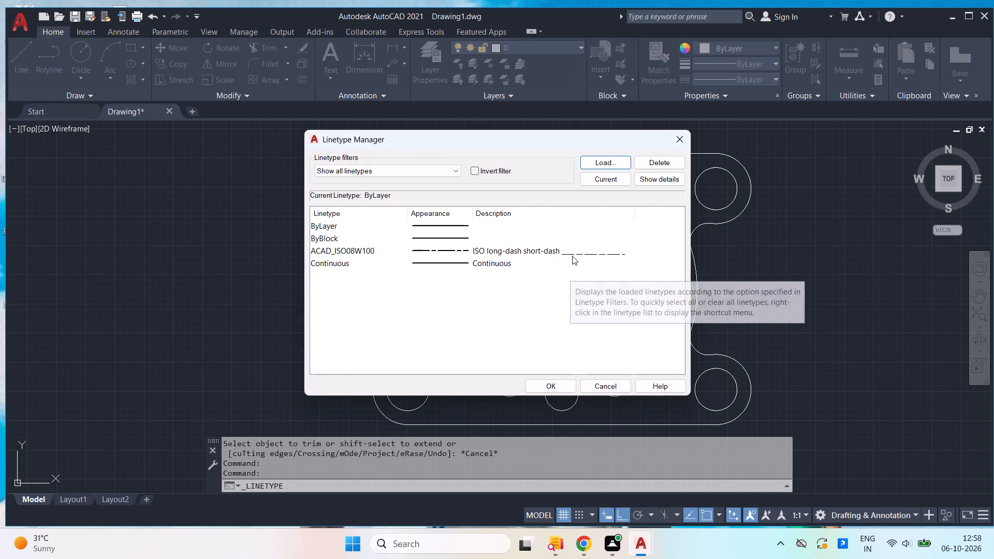
Make ACAD_ISO08W100 the current linetype.
{"action": "left_click", "coordinate": [572, 256]}
{"action": "left_click", "coordinate": [595, 179]}
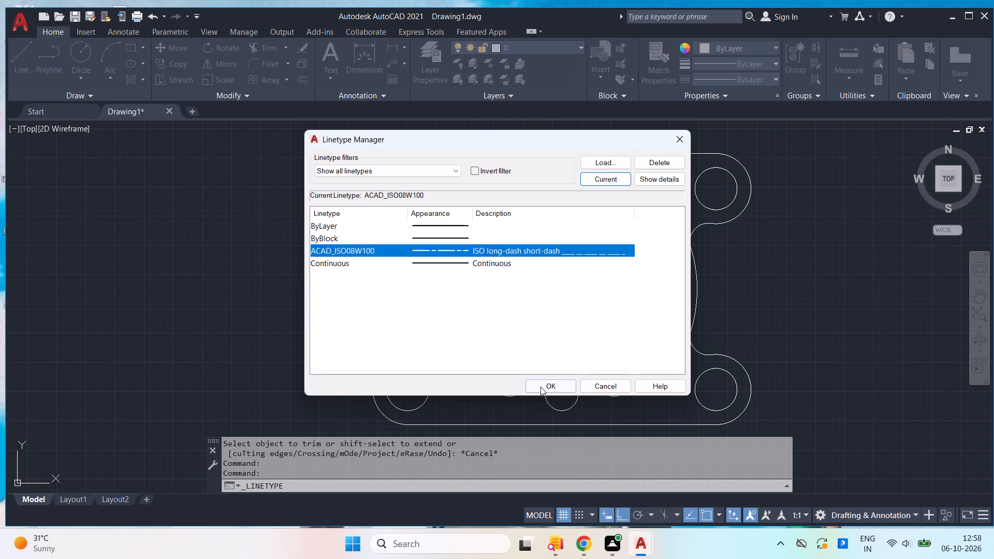
{"action": "left_click", "coordinate": [540, 387]}
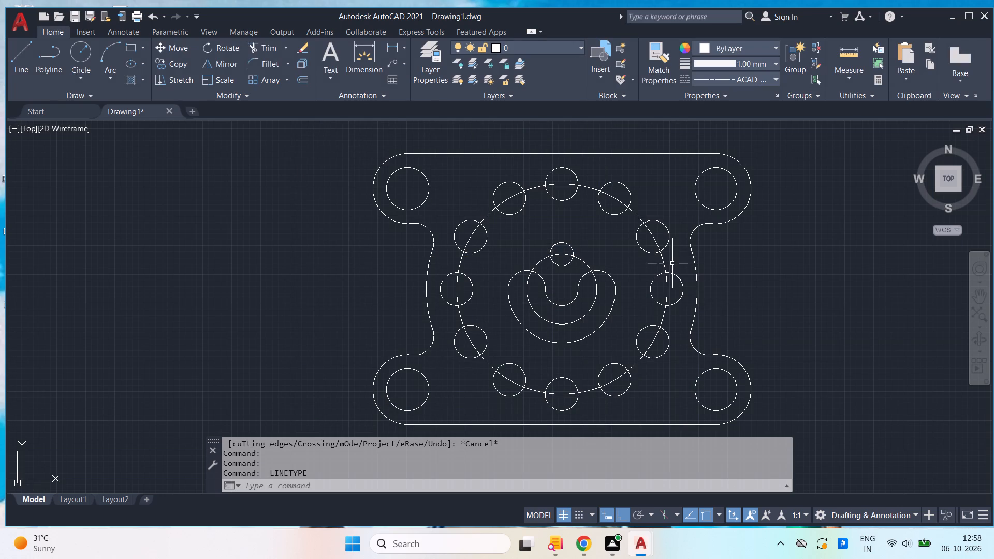
Change the linetype of the large central circle through the 12 arrayed circles to ACAD_ISO08W100.
{"action": "scroll", "coordinate": [672, 263], "scroll_direction": "up", "scroll_amount": 1}
{"action": "left_click", "coordinate": [672, 263]}
{"action": "left_click", "coordinate": [638, 267]}
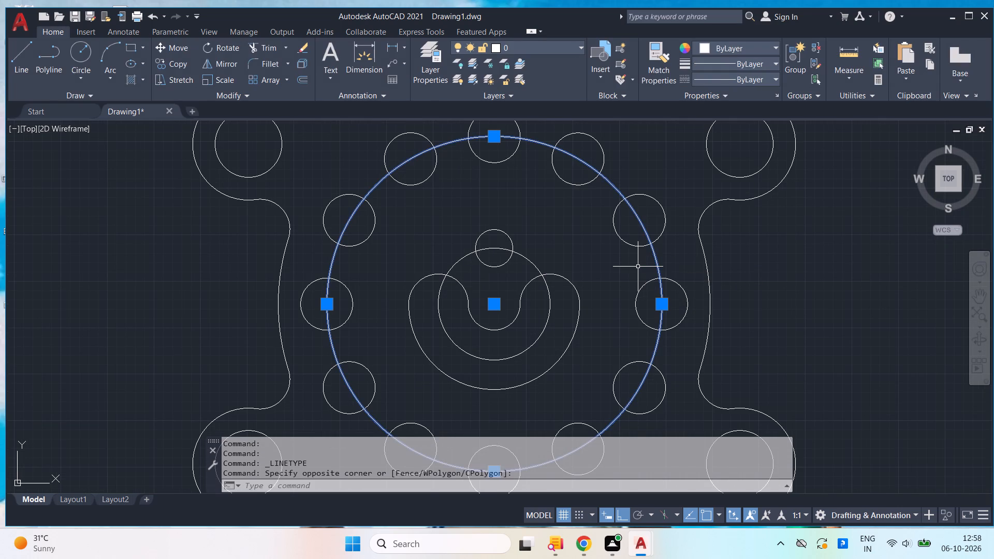
{"action": "key", "text": "ctrl+1"}
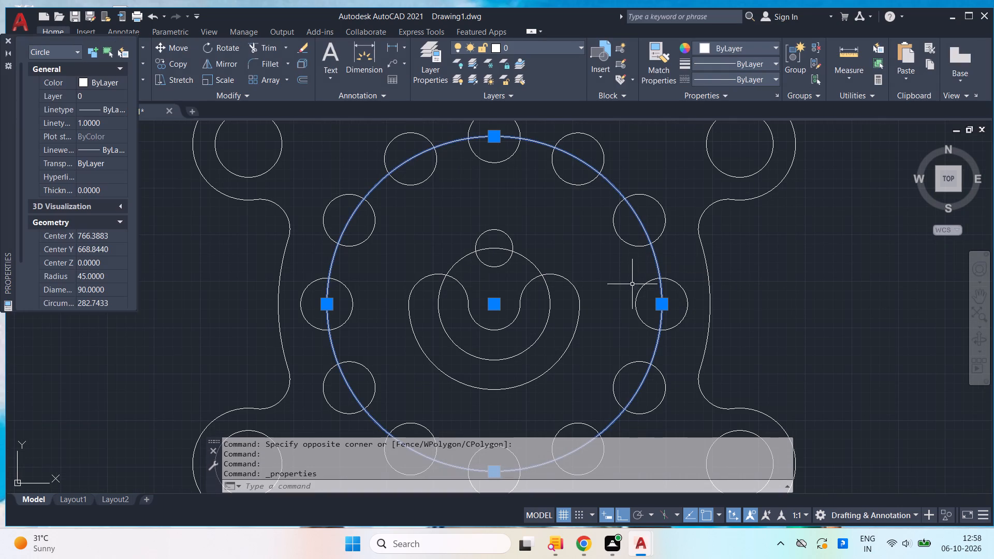
{"action": "left_click", "coordinate": [121, 111]}
{"action": "left_click", "coordinate": [121, 111]}
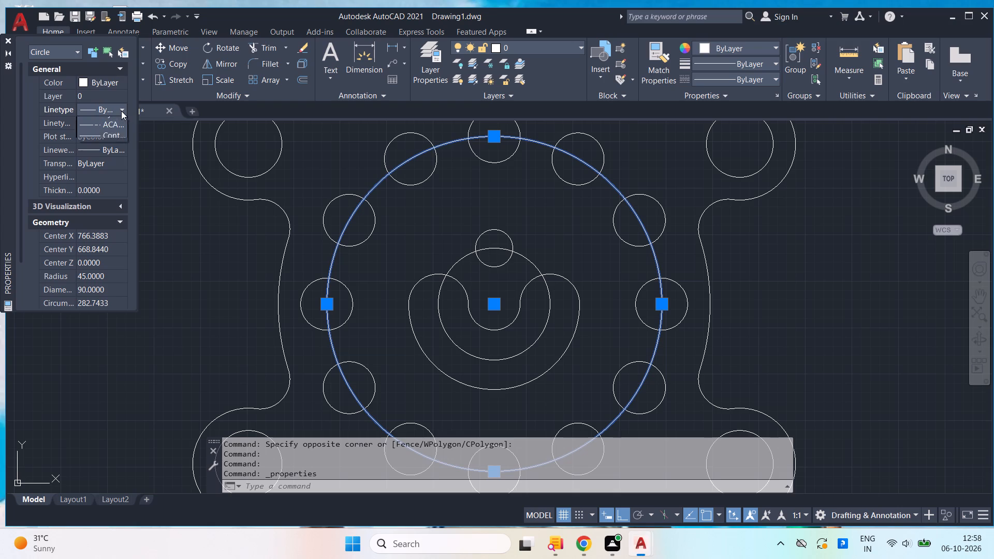
{"action": "left_click", "coordinate": [113, 140]}
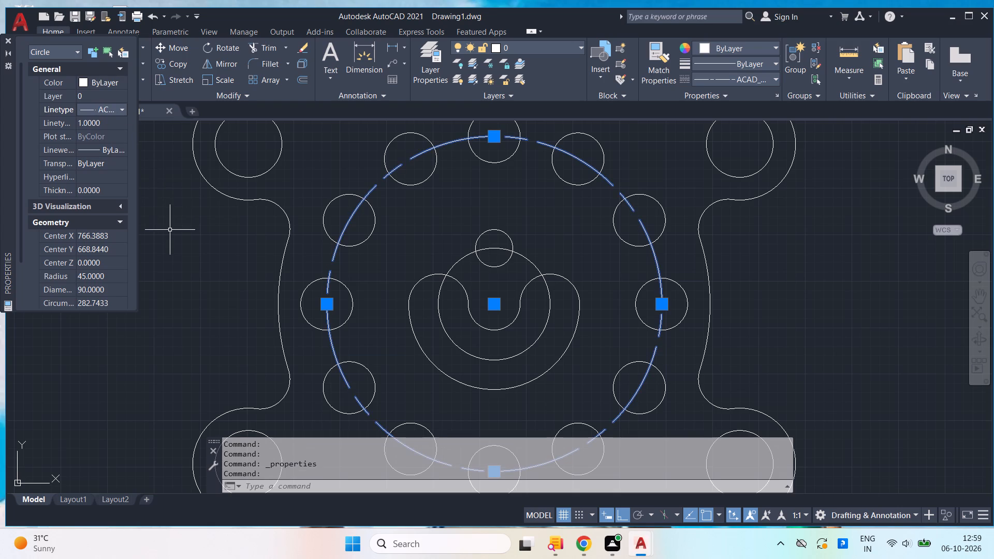
{"action": "key", "text": "Escape"}
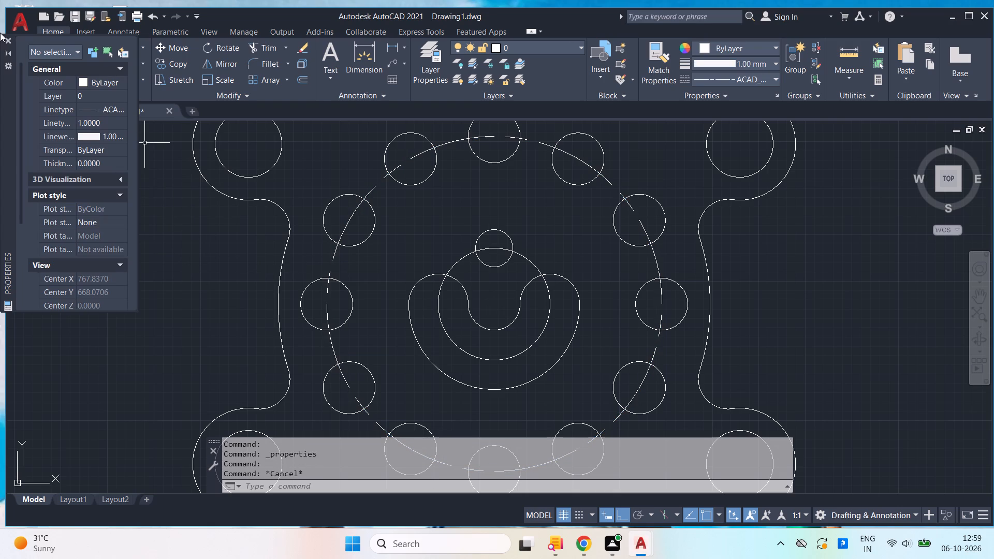
{"action": "left_click", "coordinate": [4, 40]}
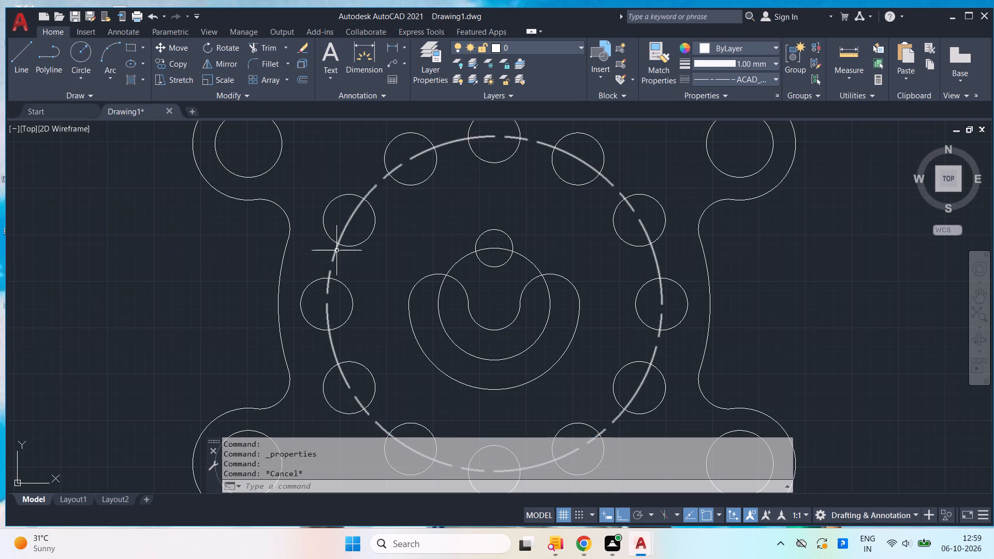
Match the large dashed circle's properties onto the circle running through the central U-shaped slot.
{"action": "left_click", "coordinate": [337, 251]}
{"action": "key", "text": "m"}
{"action": "key", "text": "a"}
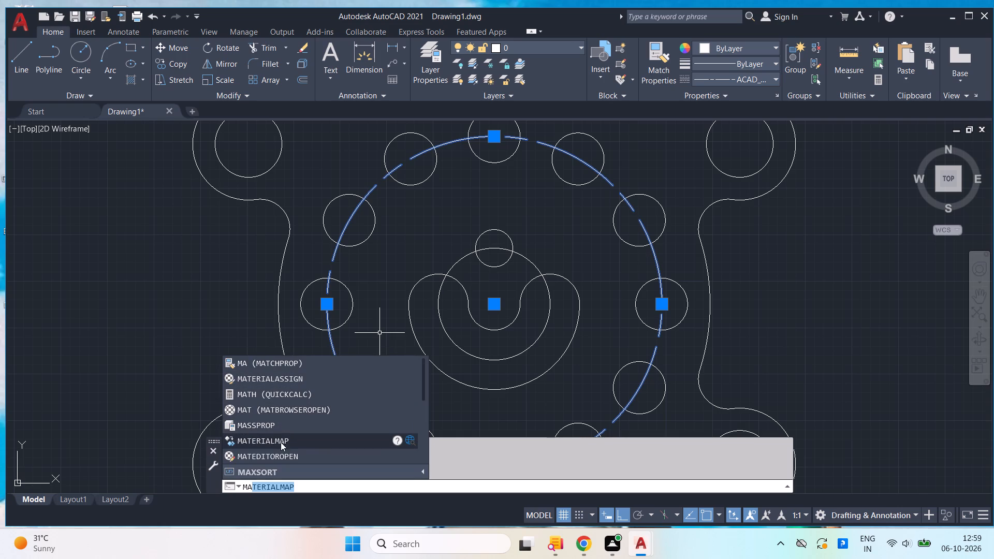
{"action": "left_click", "coordinate": [316, 360]}
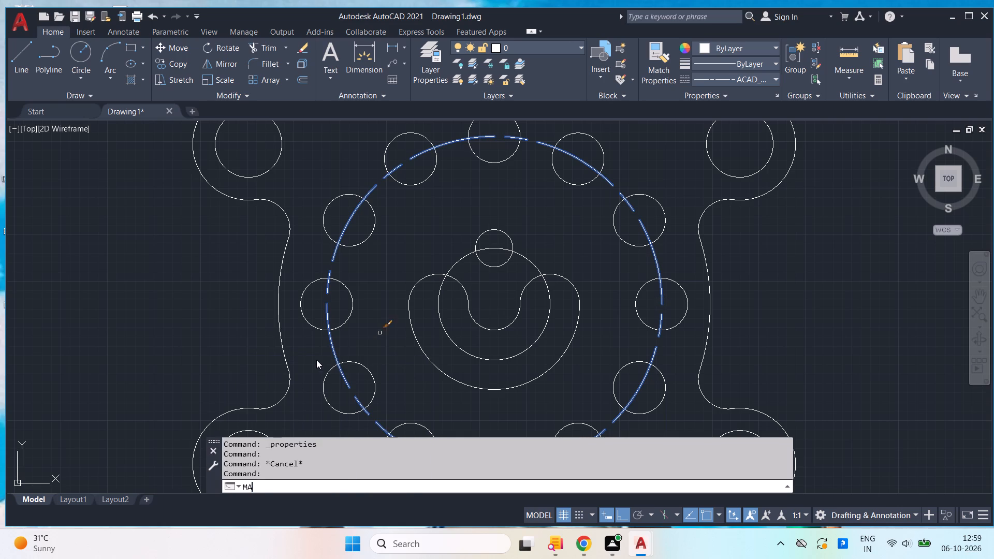
{"action": "left_click", "coordinate": [442, 326]}
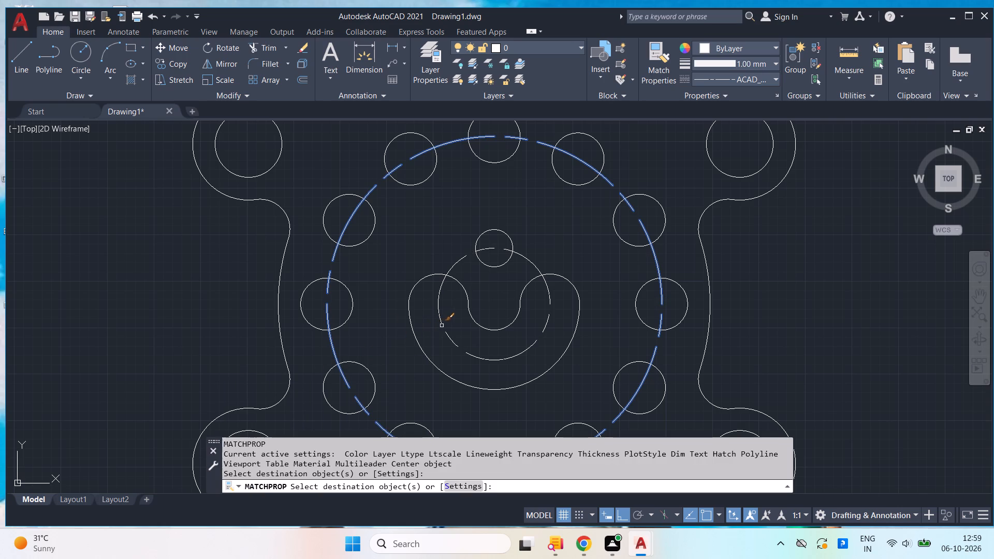
{"action": "key", "text": "Return"}
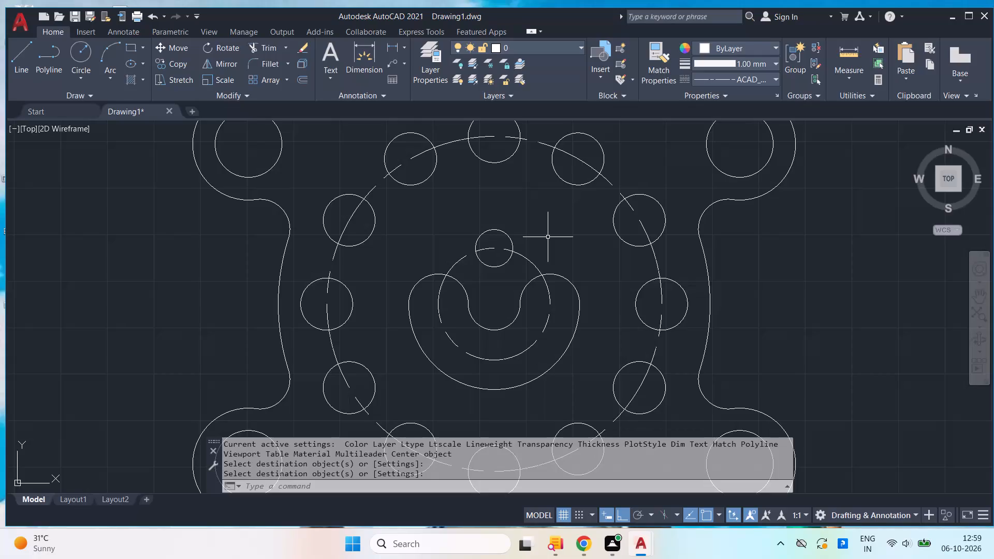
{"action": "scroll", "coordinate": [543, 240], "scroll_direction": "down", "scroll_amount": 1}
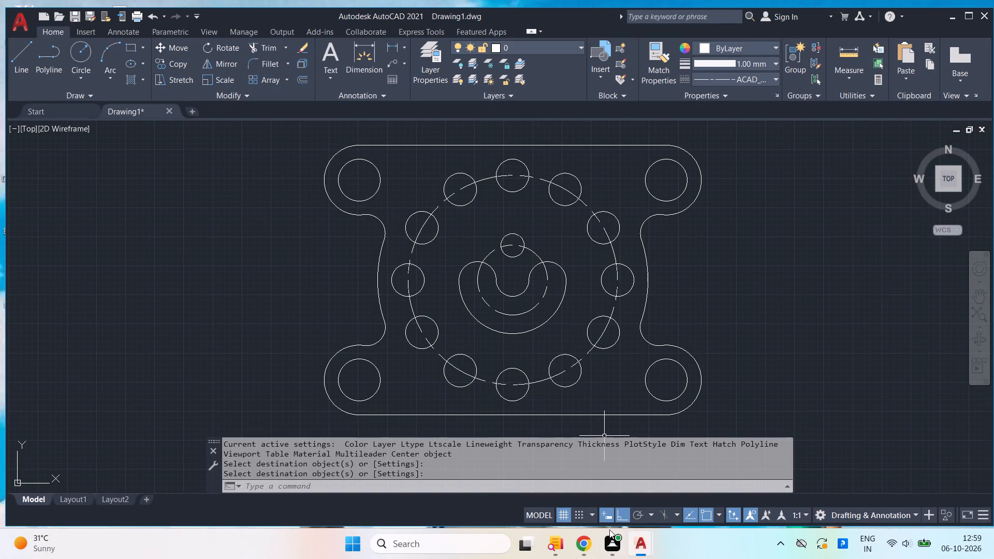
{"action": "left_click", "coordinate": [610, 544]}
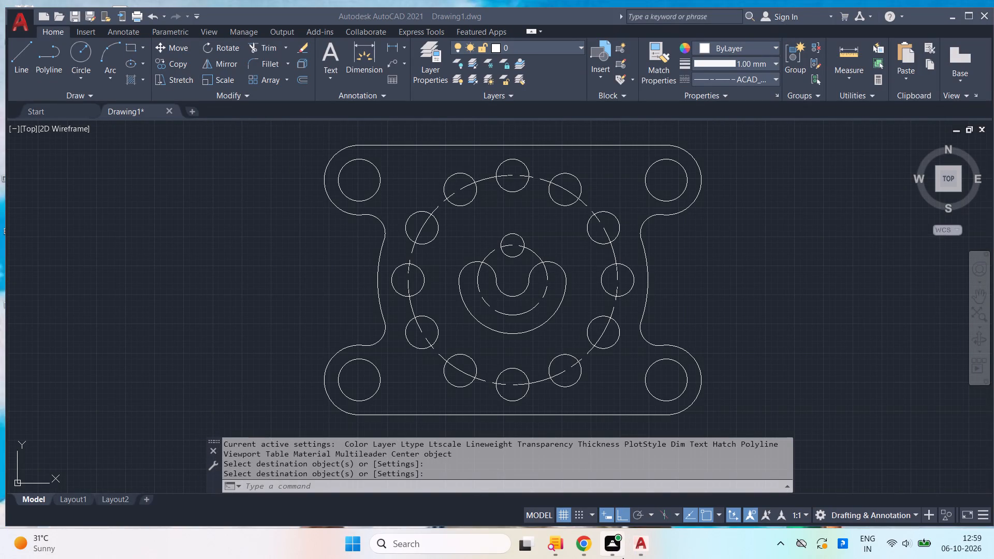
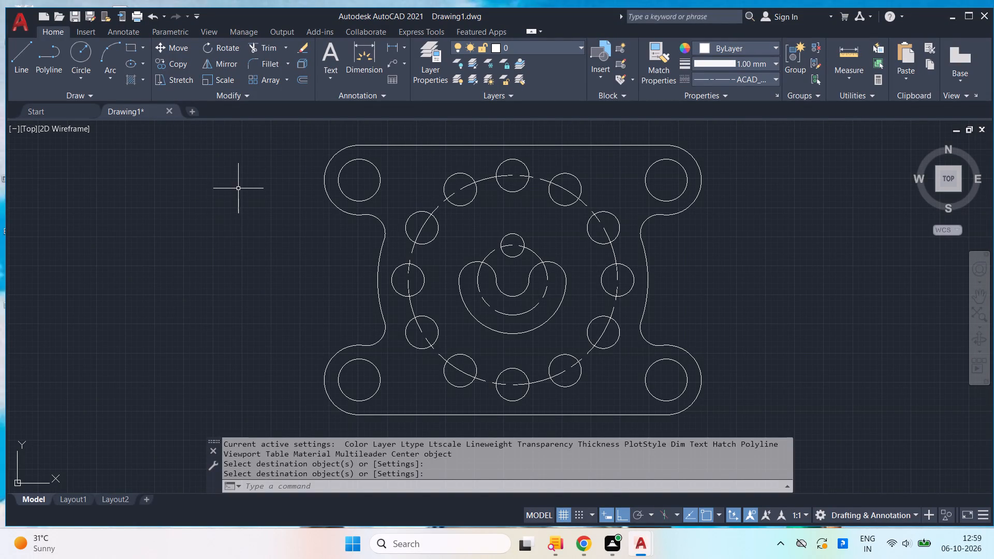
Draw a vertical centre line about 142 long through the plate's centre, extending beyond its top and bottom edges.
{"action": "key", "text": "l"}
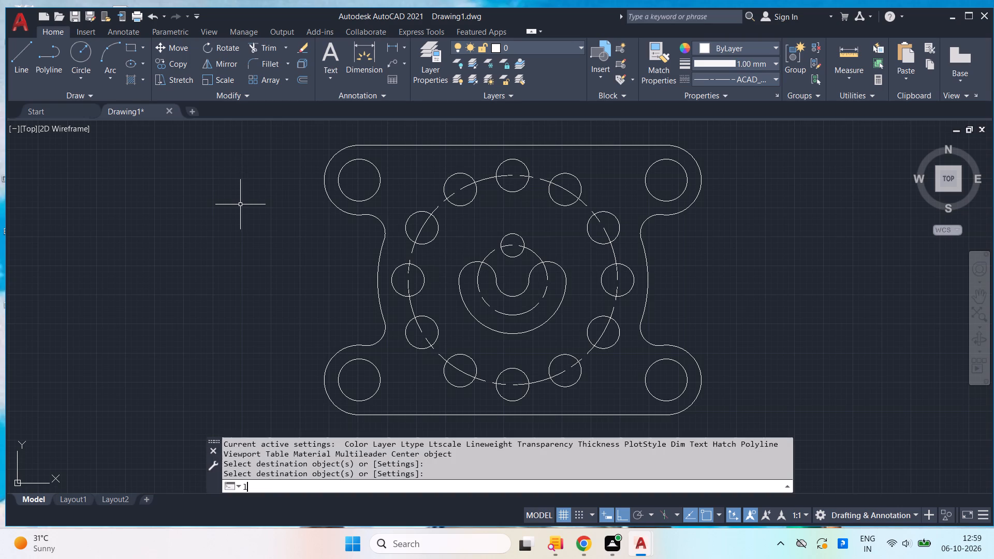
{"action": "key", "text": "Return"}
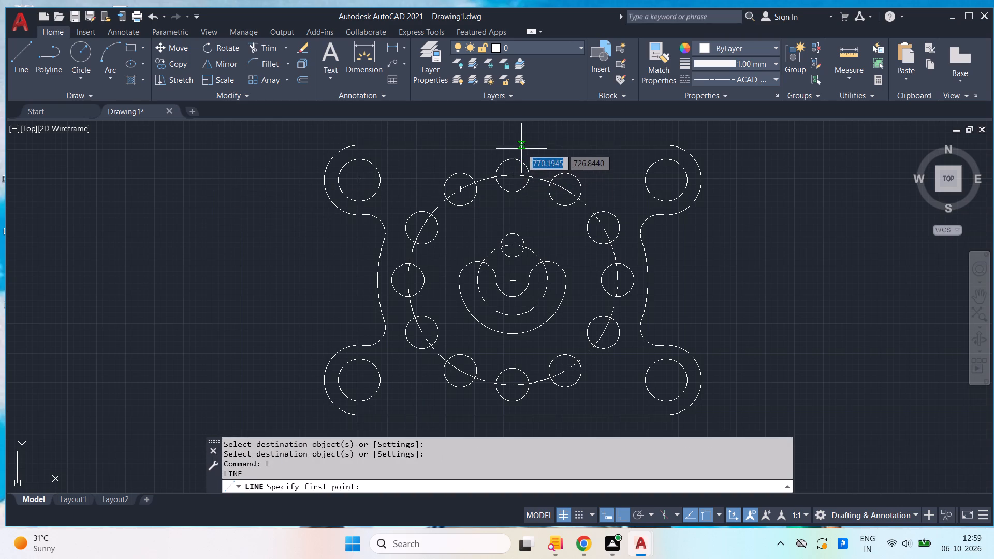
{"action": "middle_click_drag", "start_coordinate": [513, 146], "coordinate": [512, 180]}
{"action": "scroll", "coordinate": [513, 146], "scroll_direction": "down", "scroll_amount": 1}
{"action": "scroll", "coordinate": [512, 180], "scroll_direction": "up", "scroll_amount": 1}
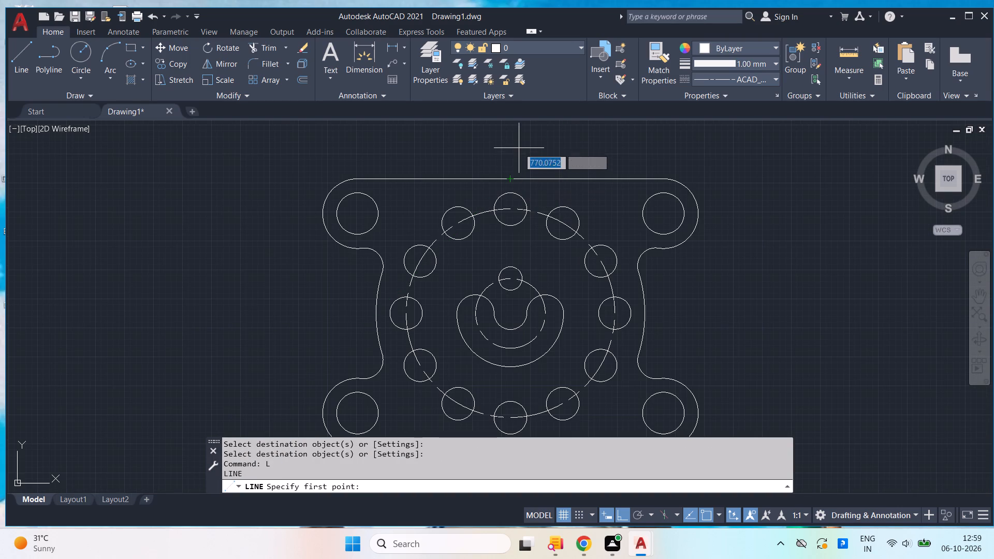
{"action": "left_click", "coordinate": [511, 148]}
{"action": "middle_click_drag", "start_coordinate": [520, 349], "coordinate": [511, 278]}
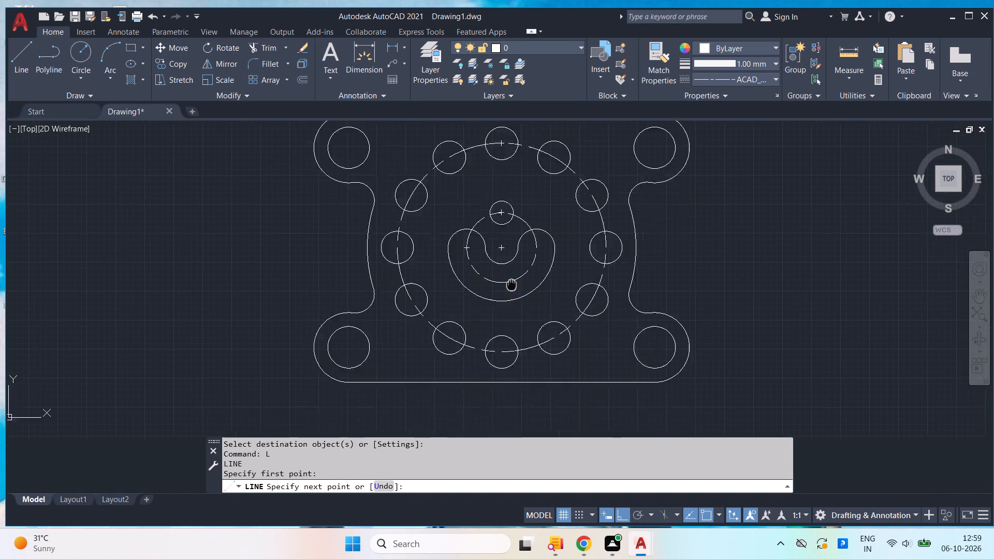
{"action": "middle_click_drag", "start_coordinate": [511, 278], "coordinate": [507, 190]}
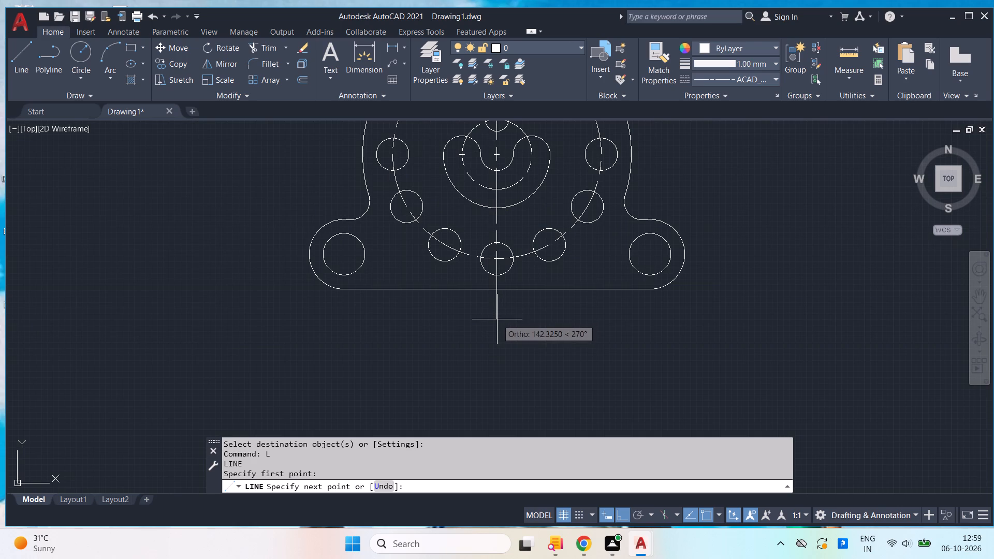
{"action": "left_click", "coordinate": [497, 319]}
{"action": "key", "text": "space"}
Draw a horizontal centre line through the plate's centre, extending beyond both side edges.
{"action": "key", "text": "space"}
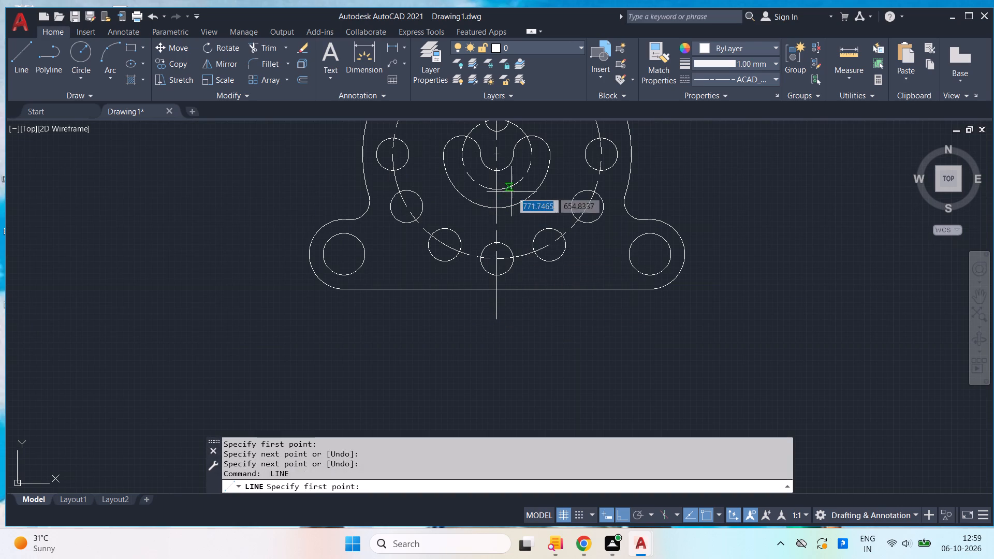
{"action": "middle_click_drag", "start_coordinate": [511, 189], "coordinate": [532, 316]}
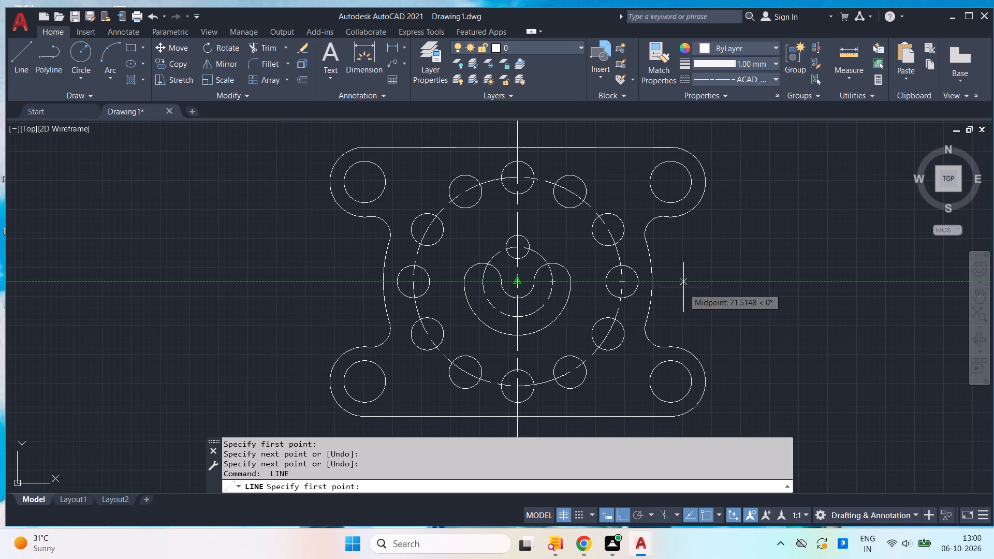
{"action": "left_click", "coordinate": [691, 286]}
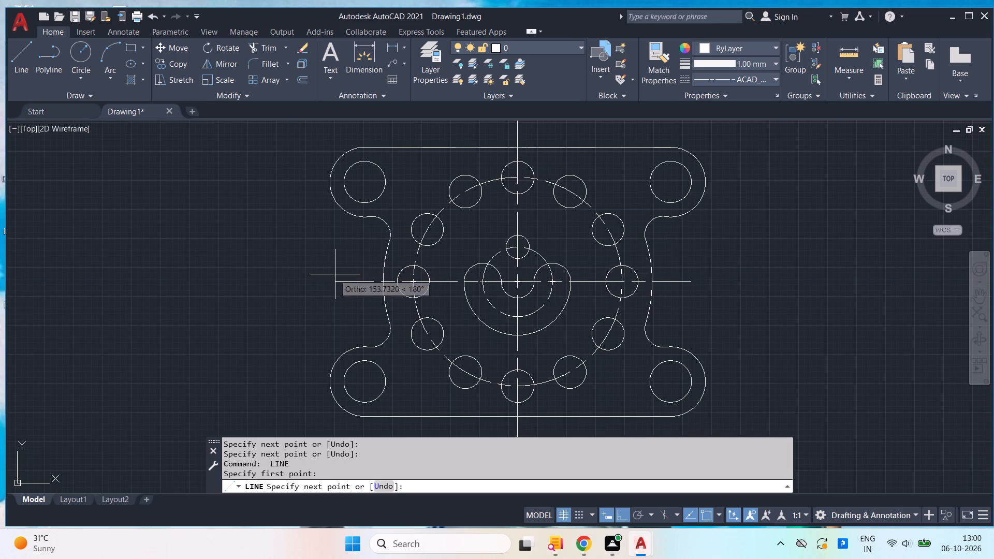
{"action": "left_click", "coordinate": [347, 276]}
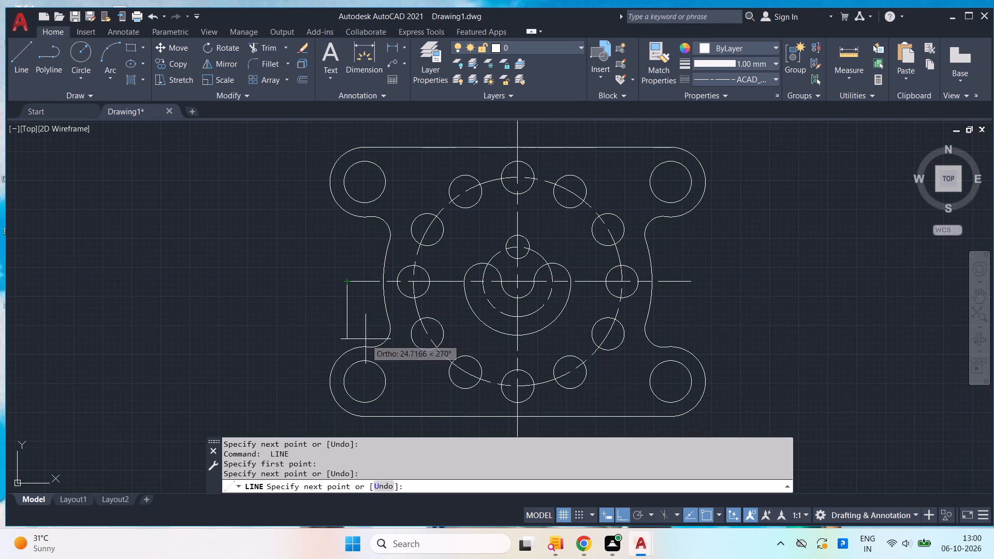
{"action": "key", "text": "space"}
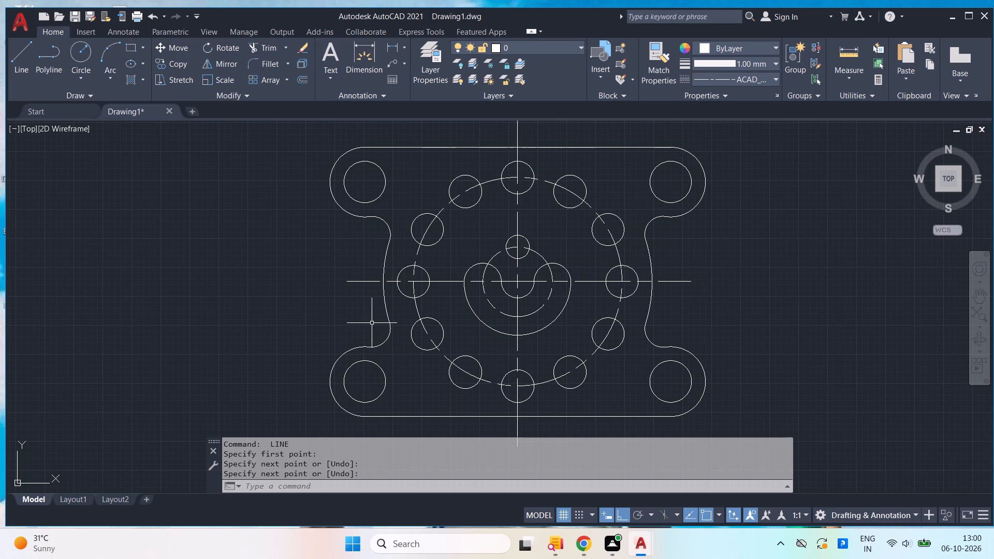
Draw an 18-long vertical line across the lower-right corner hole, joining its top and bottom quadrants.
{"action": "middle_click_drag", "start_coordinate": [757, 301], "coordinate": [734, 243]}
{"action": "key", "text": "space"}
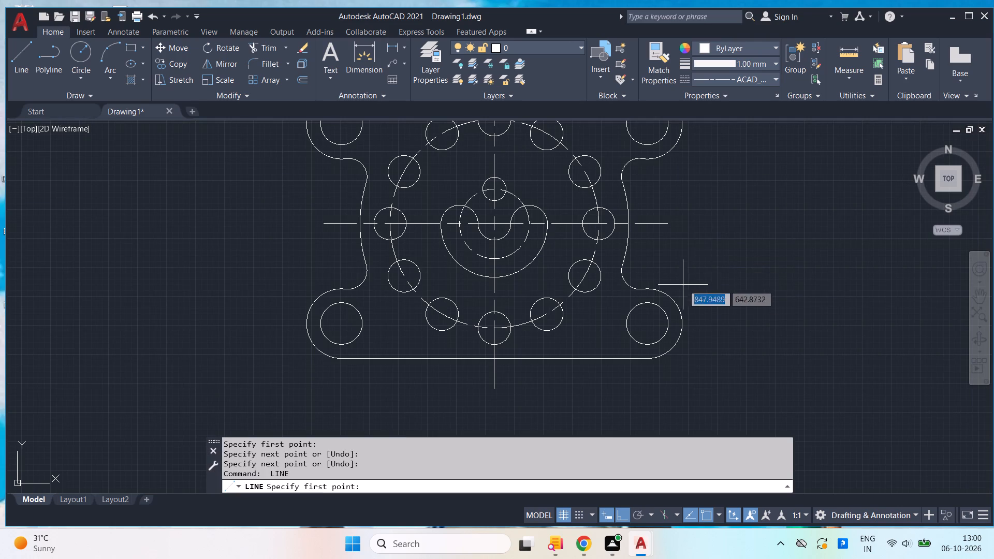
{"action": "scroll", "coordinate": [678, 286], "scroll_direction": "up", "scroll_amount": 2}
{"action": "left_click", "coordinate": [600, 331]}
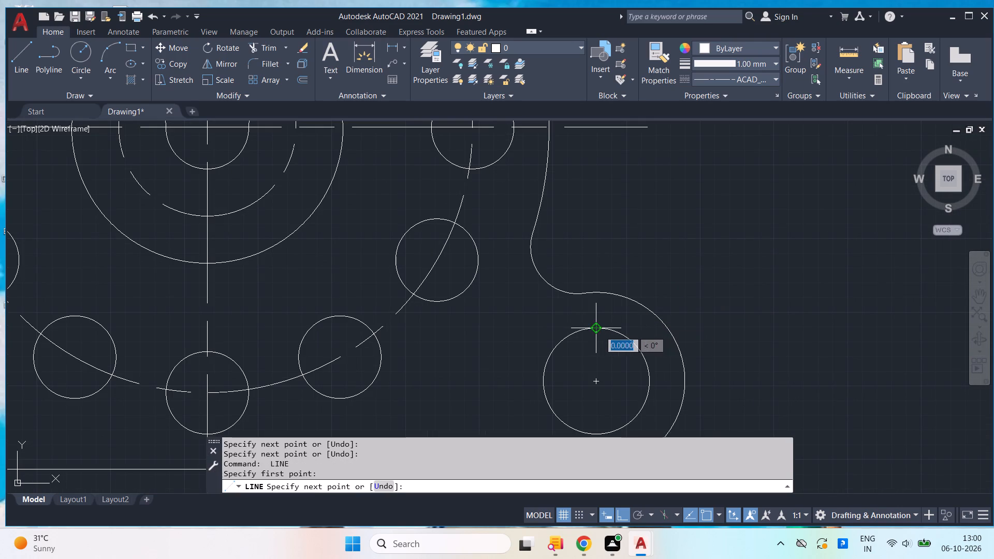
{"action": "middle_click_drag", "start_coordinate": [598, 410], "coordinate": [597, 378]}
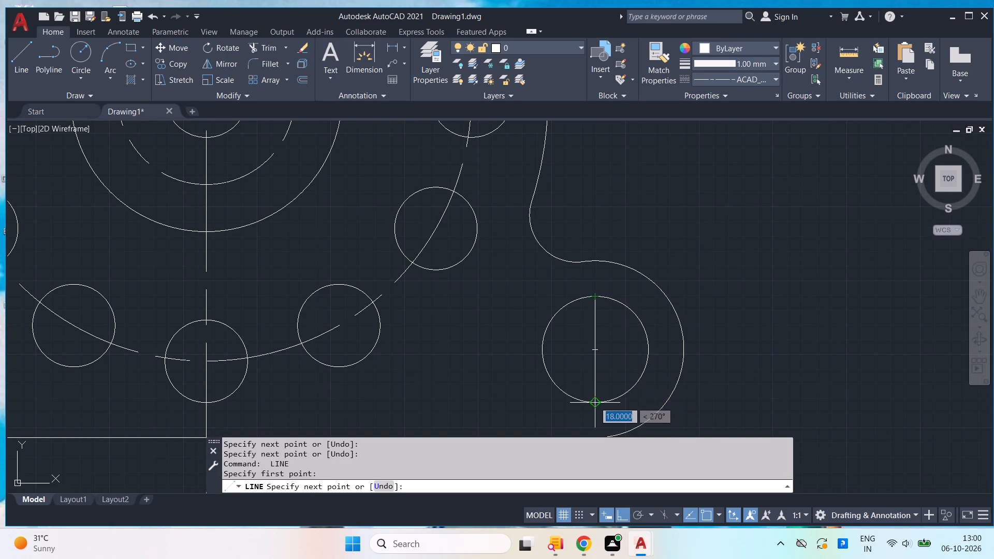
{"action": "left_click", "coordinate": [593, 406]}
{"action": "key", "text": "space"}
Draw two 9-long horizontal lines from the lower-right corner hole's centre to its right and left quadrants.
{"action": "key", "text": "space"}
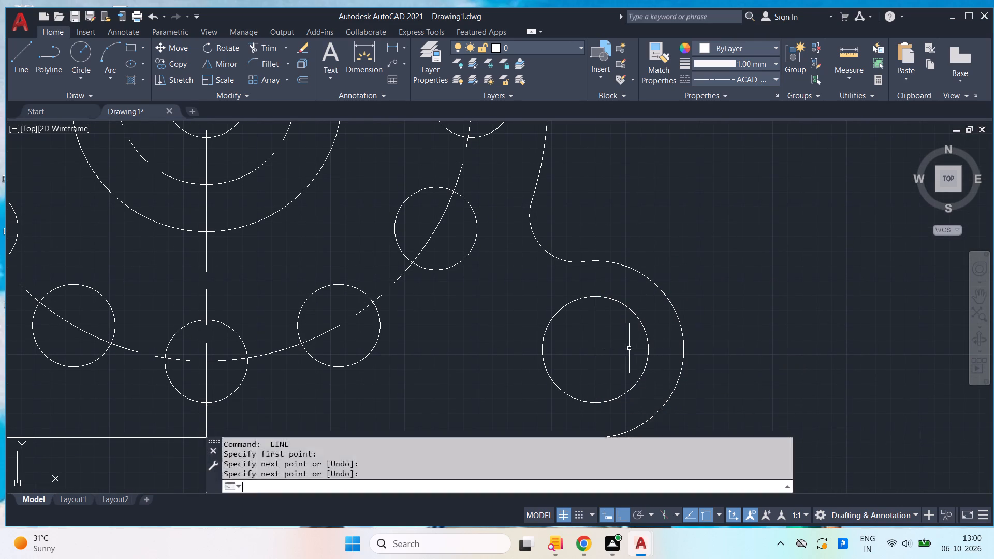
{"action": "left_click", "coordinate": [596, 350]}
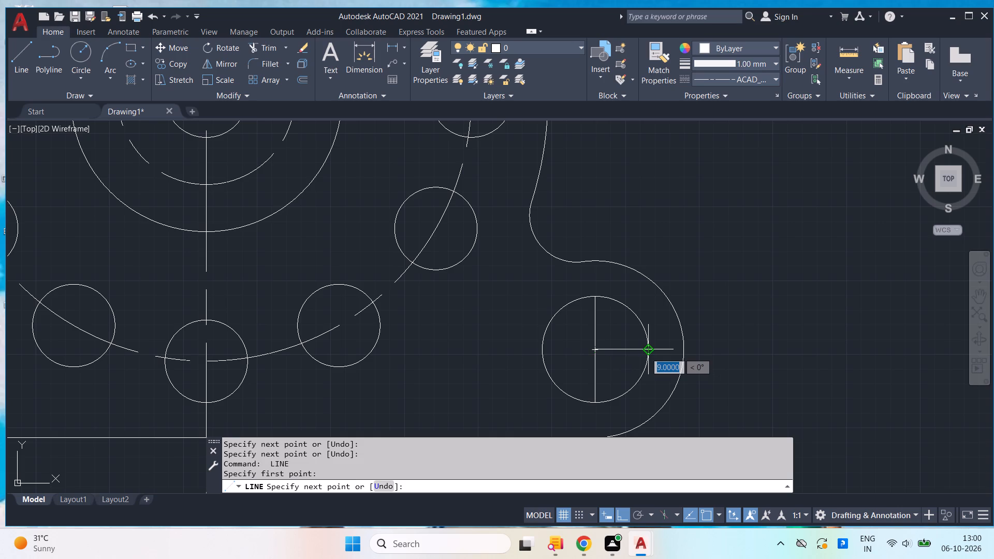
{"action": "left_click", "coordinate": [646, 352]}
{"action": "key", "text": "space"}
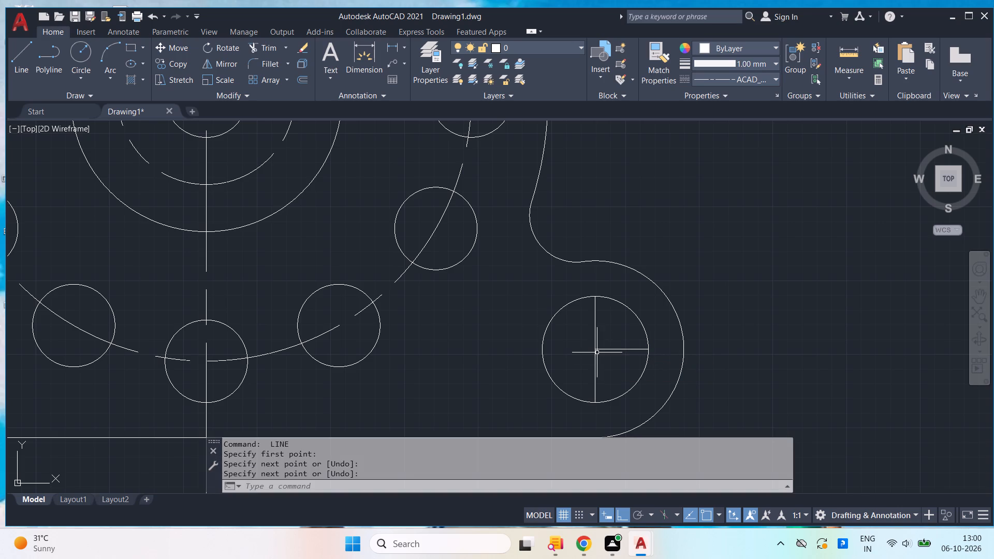
{"action": "key", "text": "space"}
{"action": "left_click", "coordinate": [595, 350]}
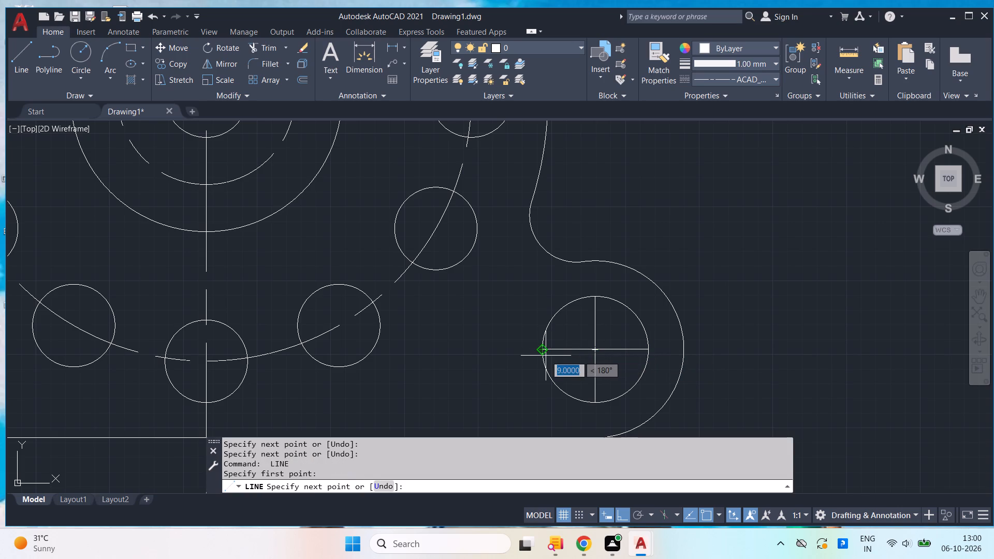
{"action": "left_click", "coordinate": [545, 356]}
{"action": "key", "text": "space"}
Match the lower-left corner hole's properties onto the centre-mark lines inside the lower-right hole.
{"action": "scroll", "coordinate": [627, 344], "scroll_direction": "down", "scroll_amount": 1}
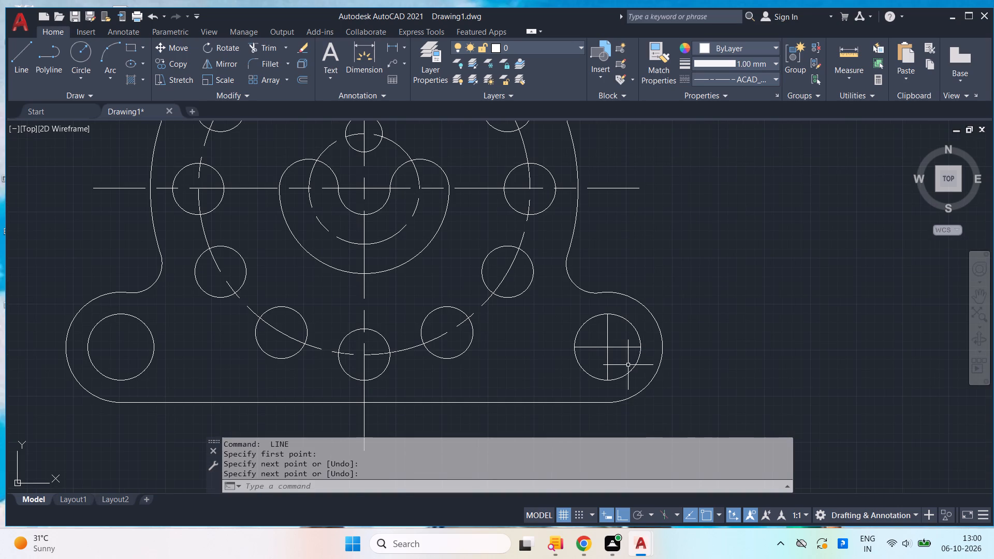
{"action": "left_click", "coordinate": [628, 365]}
{"action": "left_click", "coordinate": [593, 343]}
{"action": "type", "text": "ma"}
{"action": "left_click", "coordinate": [325, 363]}
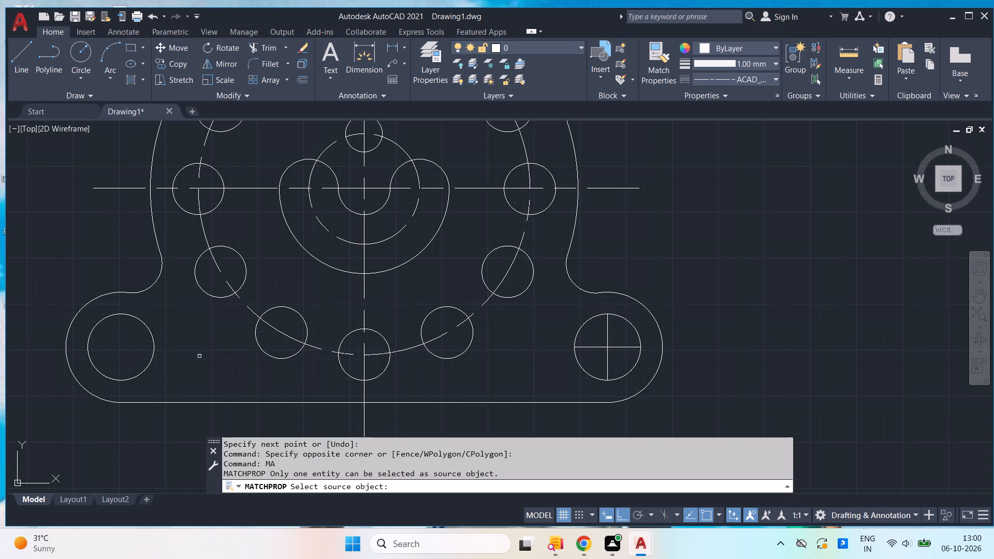
{"action": "left_click", "coordinate": [129, 344]}
{"action": "left_click", "coordinate": [143, 320]}
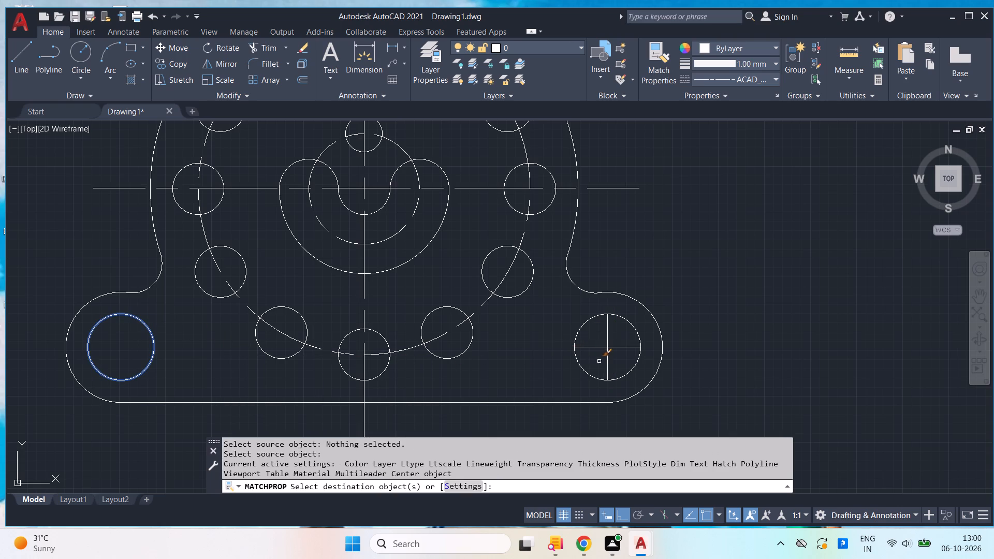
{"action": "left_click_drag", "start_coordinate": [622, 354], "coordinate": [611, 345]}
{"action": "left_click", "coordinate": [596, 335]}
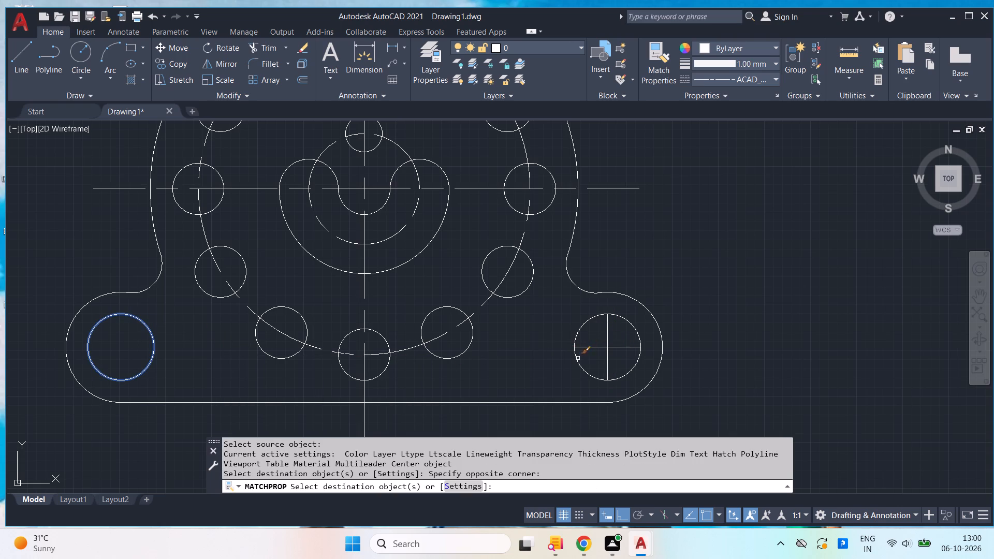
{"action": "key", "text": "Escape"}
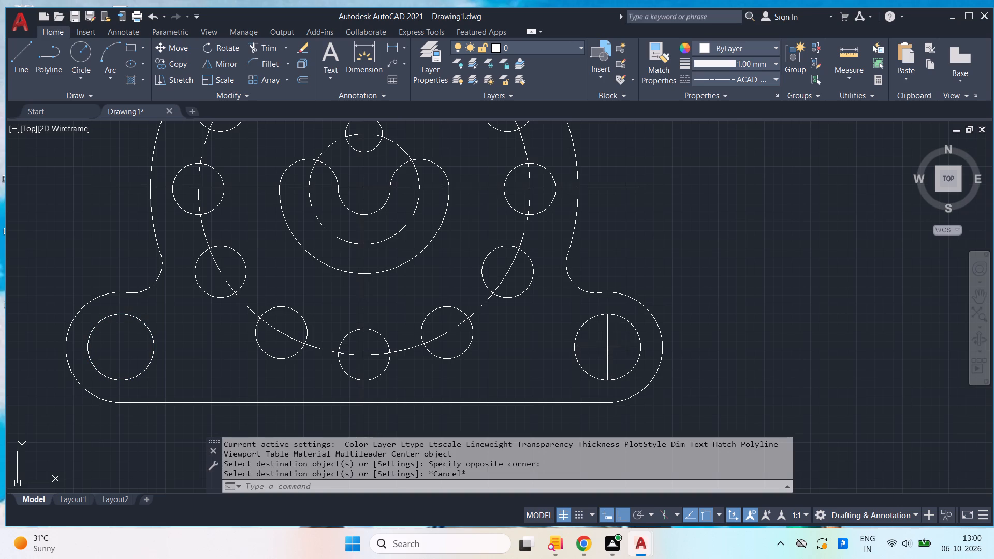
Mirror the lower-right hole's centre-mark lines about the vertical centre line onto the lower-left hole, keeping the originals.
{"action": "left_click", "coordinate": [616, 356]}
{"action": "left_click", "coordinate": [596, 342]}
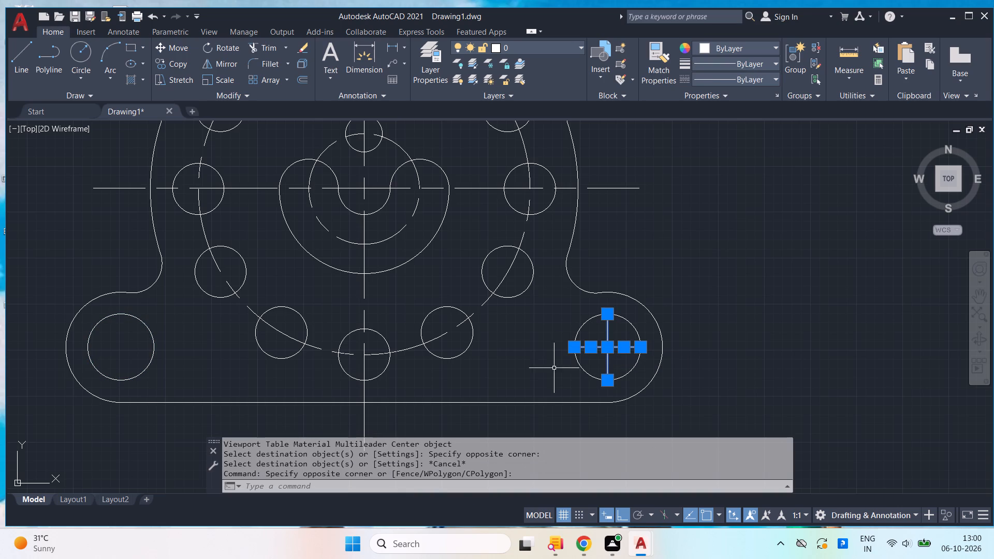
{"action": "type", "text": "mi"}
{"action": "key", "text": "Return"}
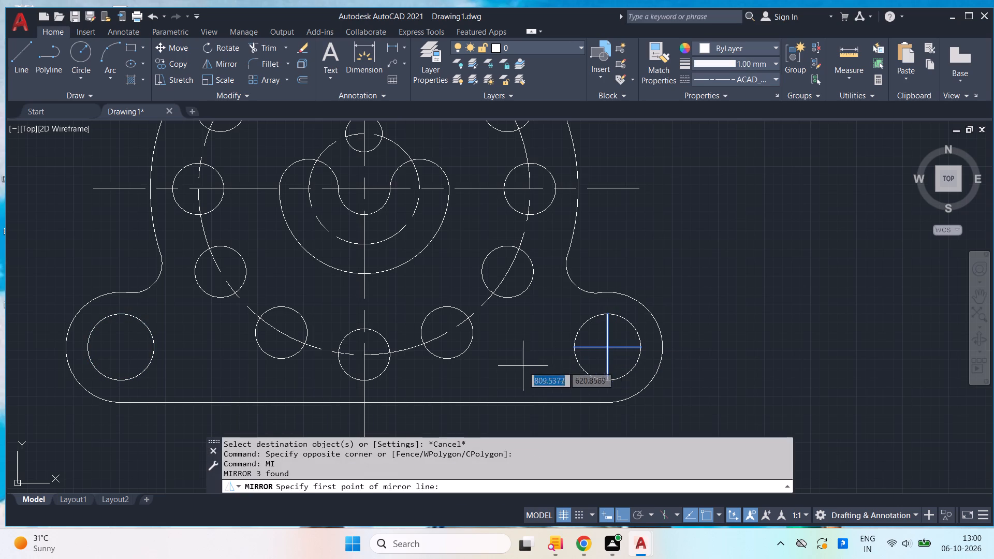
{"action": "middle_click_drag", "start_coordinate": [450, 370], "coordinate": [505, 341]}
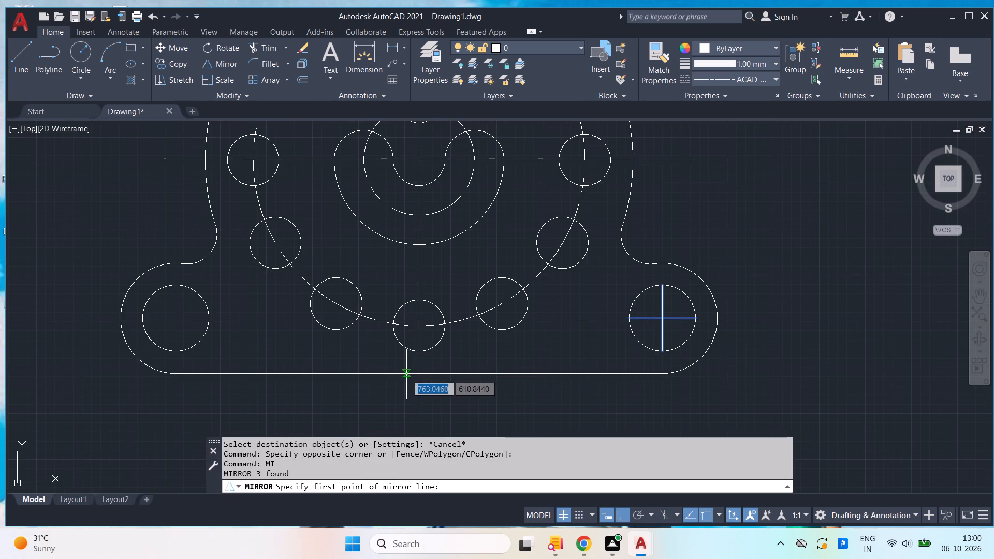
{"action": "middle_click_drag", "start_coordinate": [419, 409], "coordinate": [420, 383]}
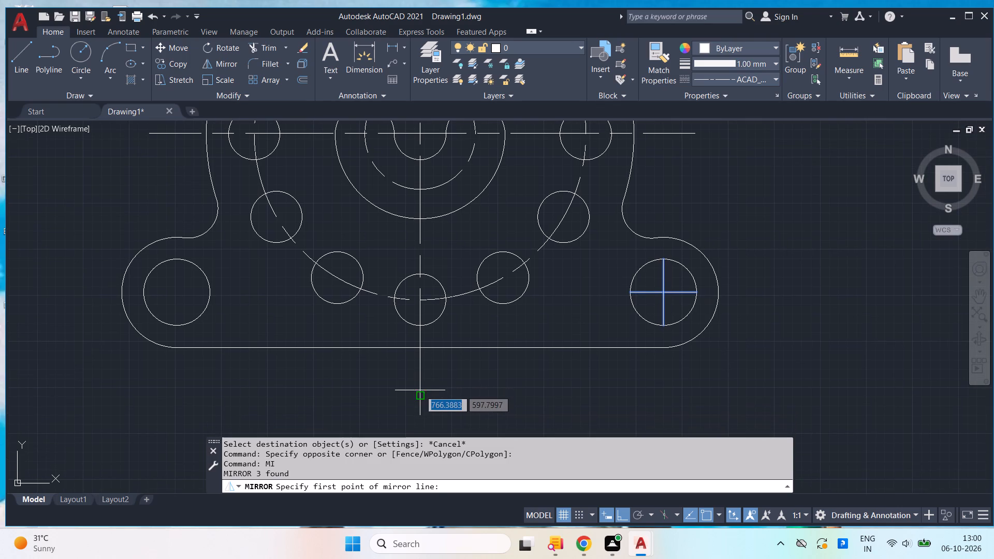
{"action": "left_click", "coordinate": [420, 393]}
{"action": "left_click", "coordinate": [429, 423]}
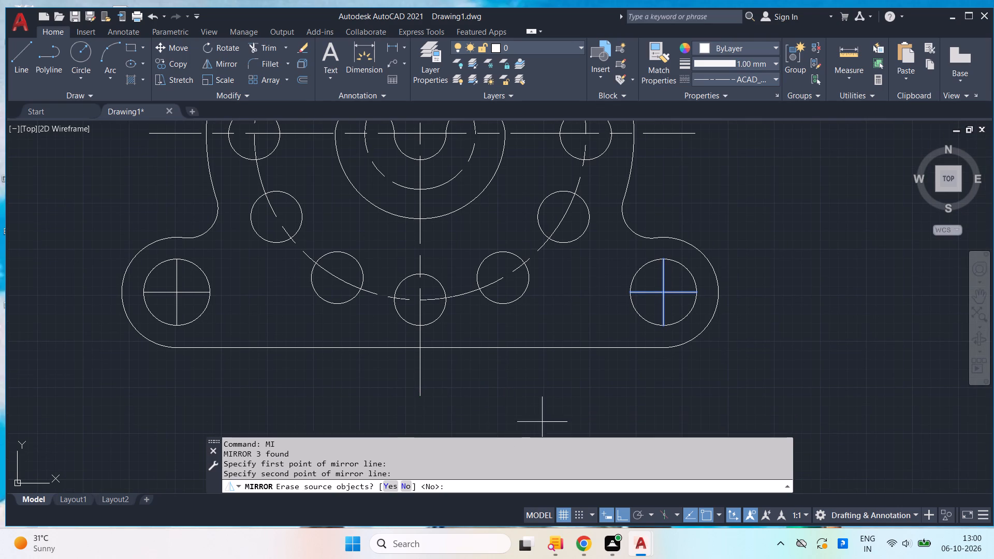
{"action": "key", "text": "Return"}
Mirror both lower holes' centre-mark lines about the horizontal centre line onto the upper corner holes, keeping the originals.
{"action": "left_click", "coordinate": [665, 304]}
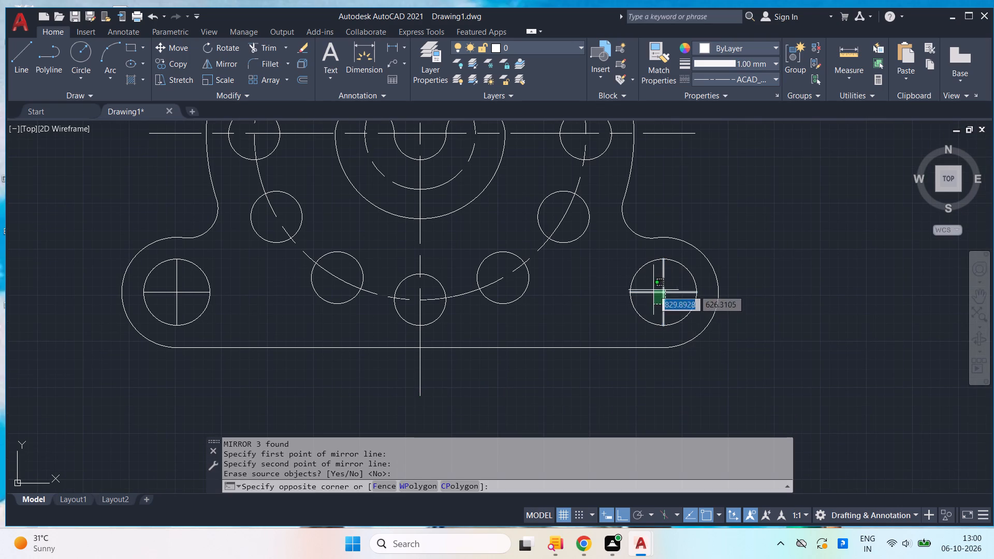
{"action": "left_click", "coordinate": [651, 287]}
{"action": "left_click", "coordinate": [186, 307]}
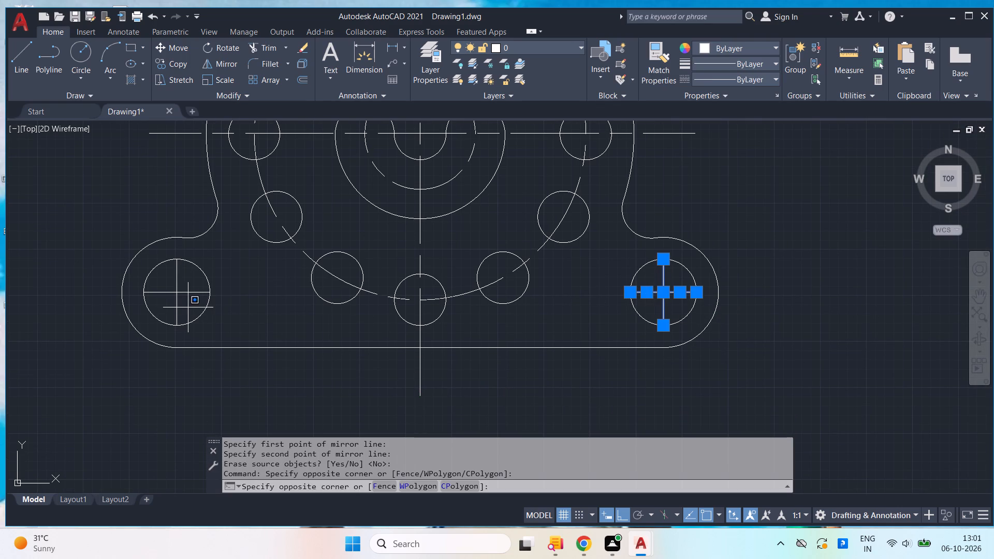
{"action": "left_click", "coordinate": [168, 284]}
{"action": "type", "text": "mi"}
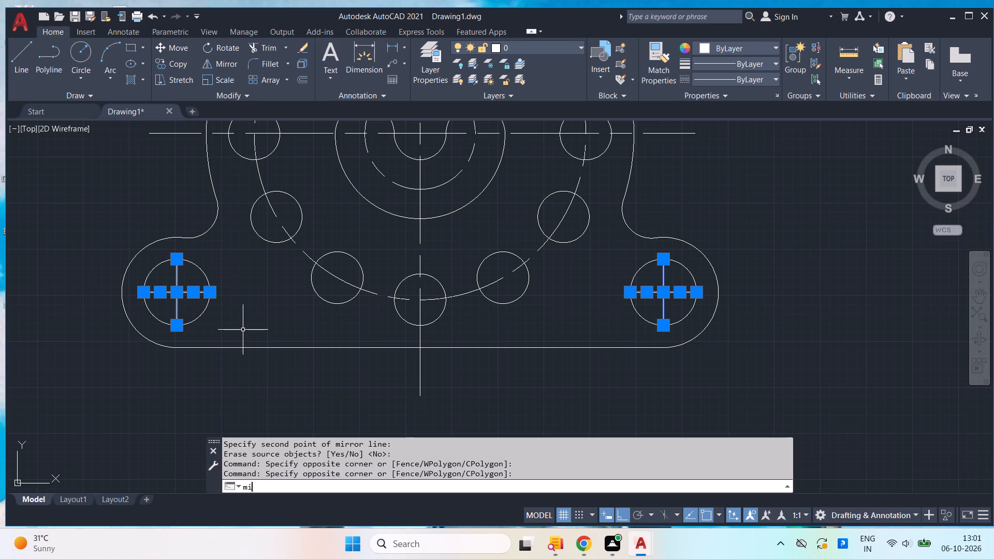
{"action": "key", "text": "Return"}
{"action": "scroll", "coordinate": [510, 259], "scroll_direction": "down", "scroll_amount": 1}
{"action": "middle_click_drag", "start_coordinate": [509, 260], "coordinate": [506, 295]}
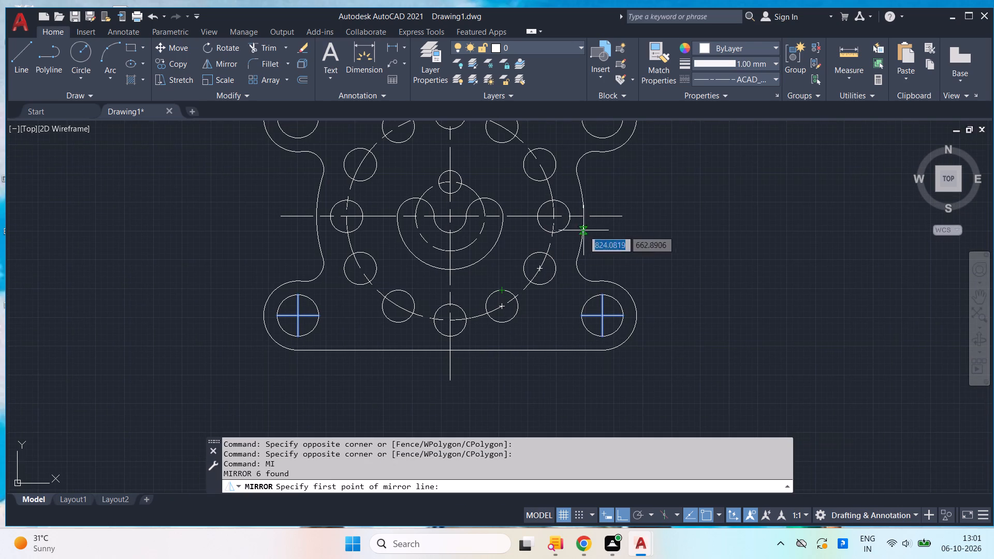
{"action": "left_click", "coordinate": [617, 220]}
{"action": "left_click", "coordinate": [688, 213]}
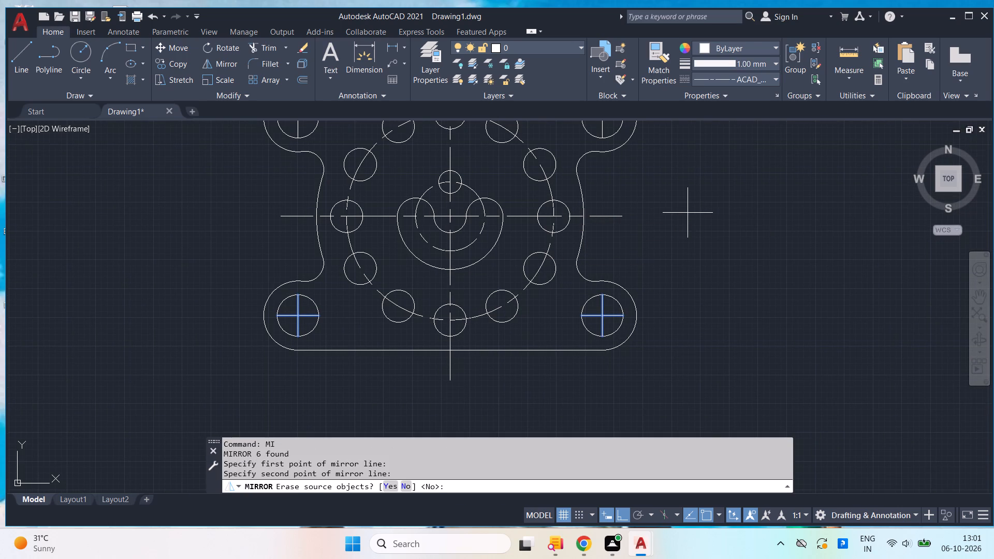
{"action": "key", "text": "Return"}
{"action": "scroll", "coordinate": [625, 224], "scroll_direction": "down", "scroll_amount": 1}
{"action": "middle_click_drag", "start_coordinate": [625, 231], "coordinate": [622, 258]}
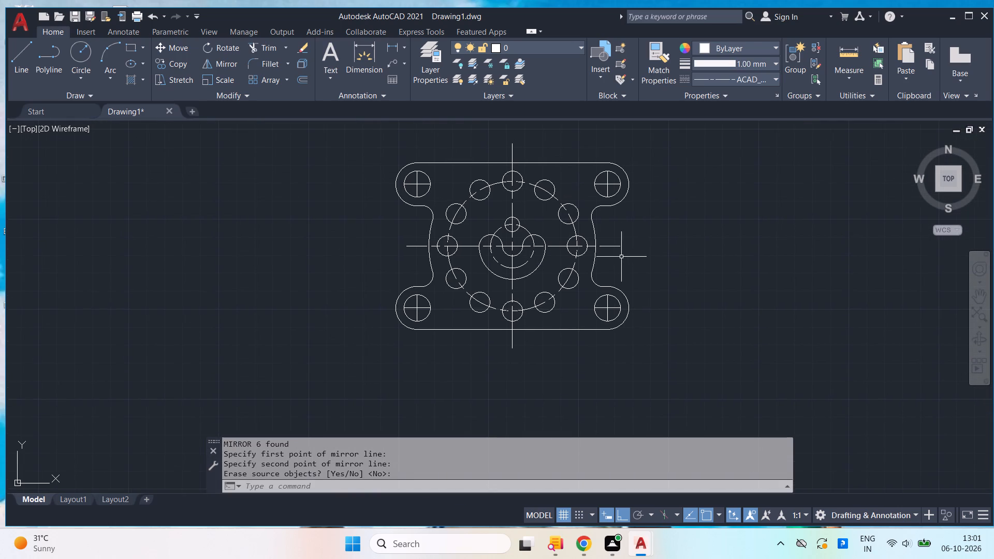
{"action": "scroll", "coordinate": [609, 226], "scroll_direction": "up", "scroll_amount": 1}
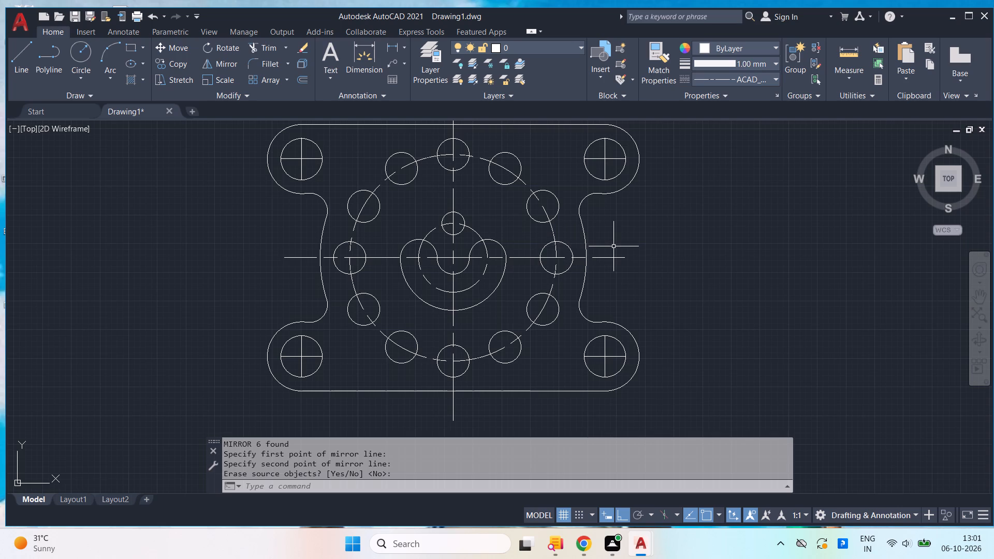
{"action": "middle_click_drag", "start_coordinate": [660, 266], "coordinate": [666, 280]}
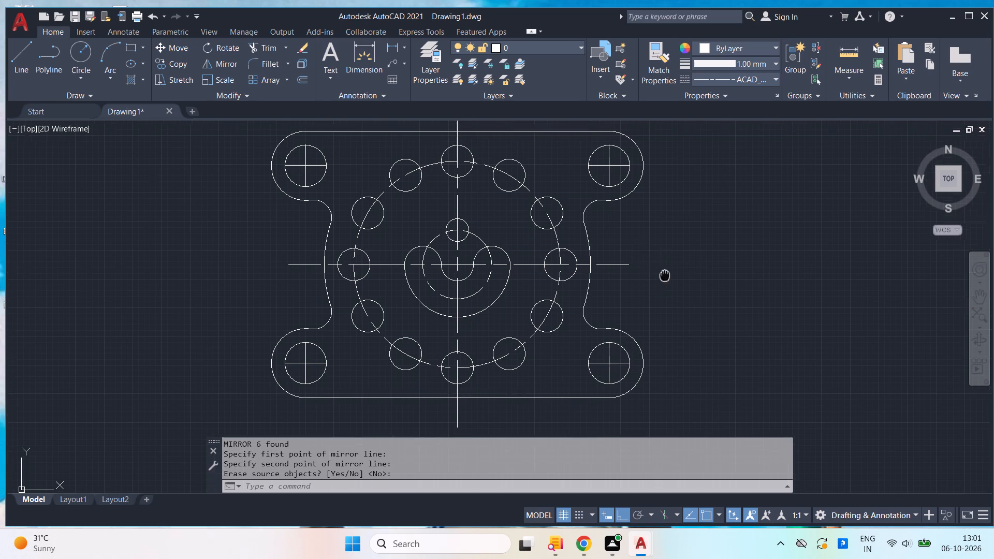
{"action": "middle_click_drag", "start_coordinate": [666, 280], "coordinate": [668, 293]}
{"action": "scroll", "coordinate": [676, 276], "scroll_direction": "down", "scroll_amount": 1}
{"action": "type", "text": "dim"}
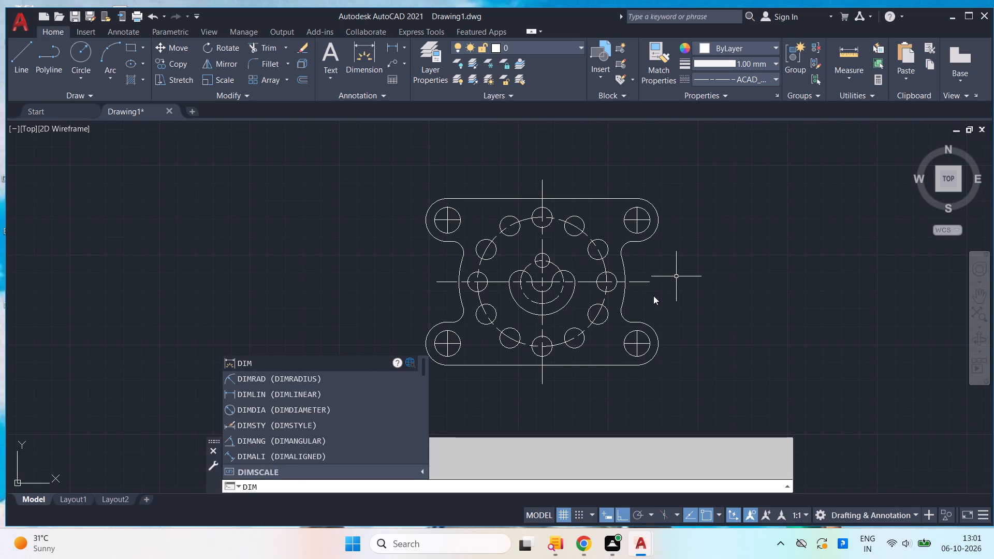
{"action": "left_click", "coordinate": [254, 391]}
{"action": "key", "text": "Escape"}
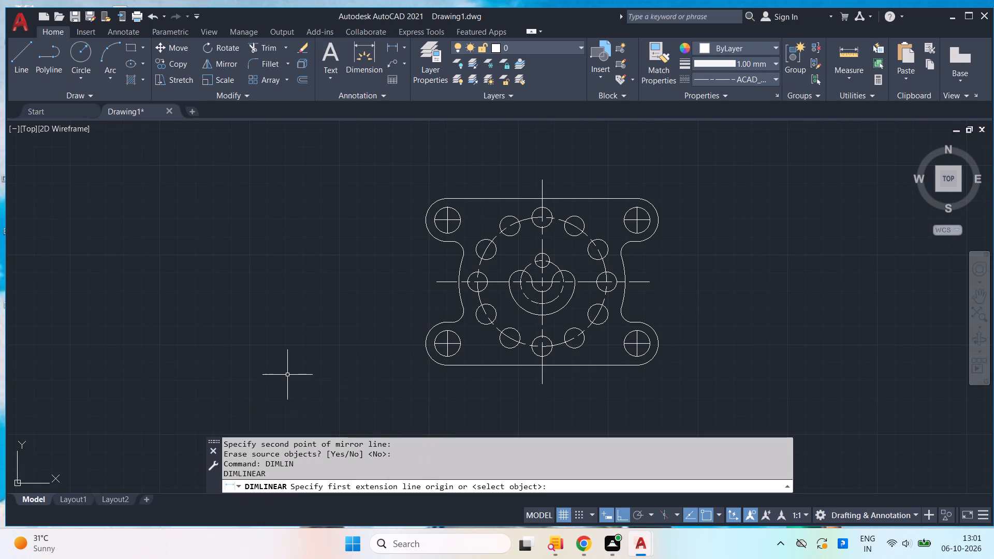
Set the current linetype to ByLayer.
{"action": "left_click", "coordinate": [780, 76]}
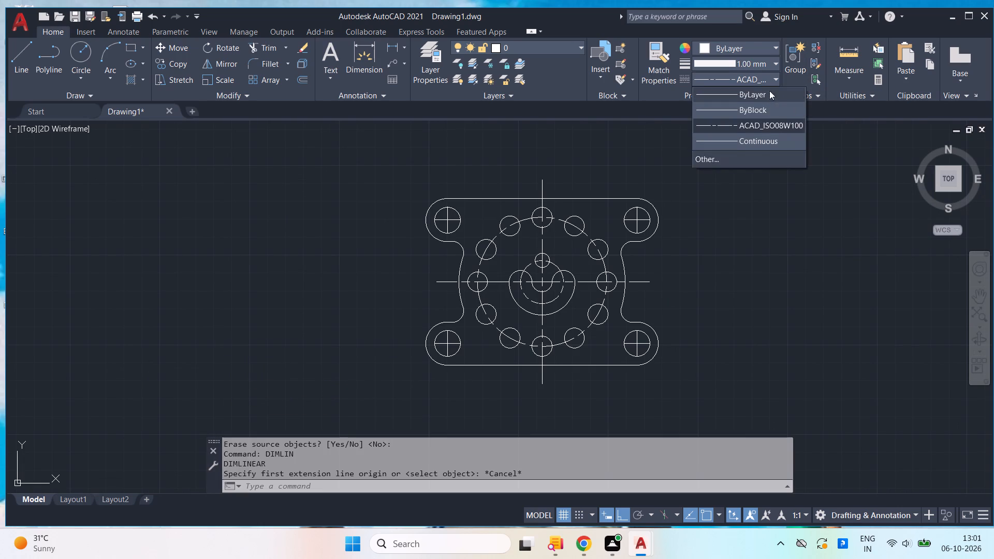
{"action": "left_click", "coordinate": [765, 95]}
Add a radius dimension to the small dashed centre circle, placed outside its upper-right side.
{"action": "type", "text": "dim"}
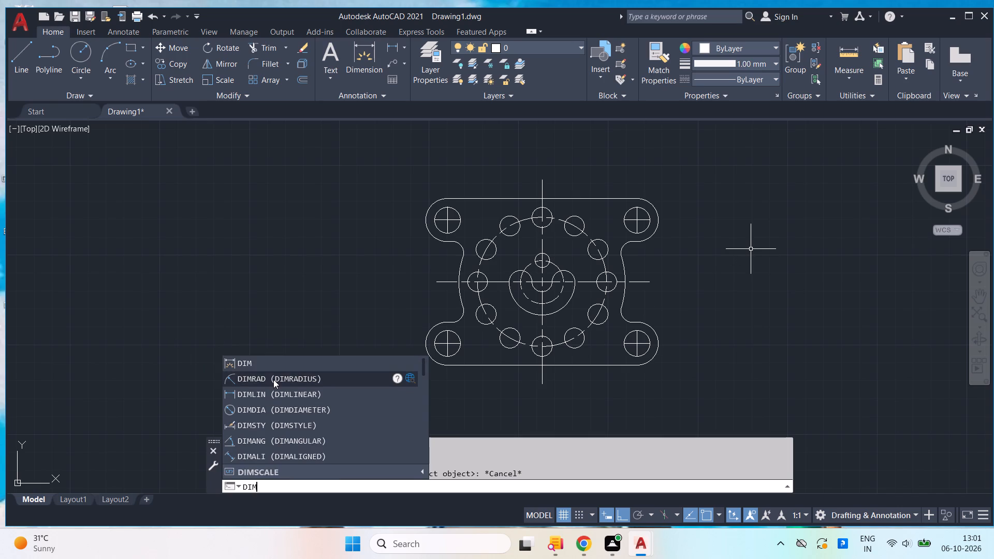
{"action": "left_click", "coordinate": [273, 379]}
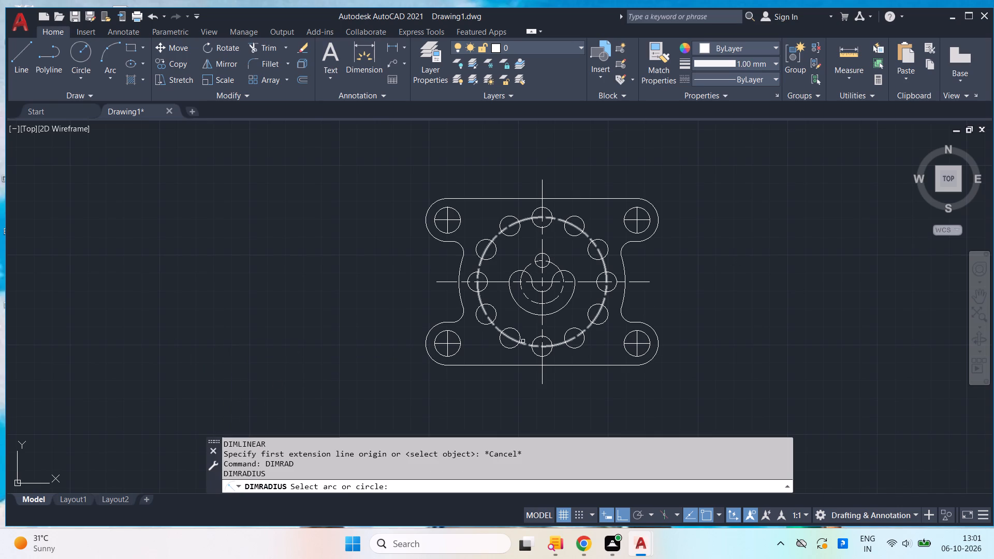
{"action": "scroll", "coordinate": [523, 341], "scroll_direction": "up", "scroll_amount": 1}
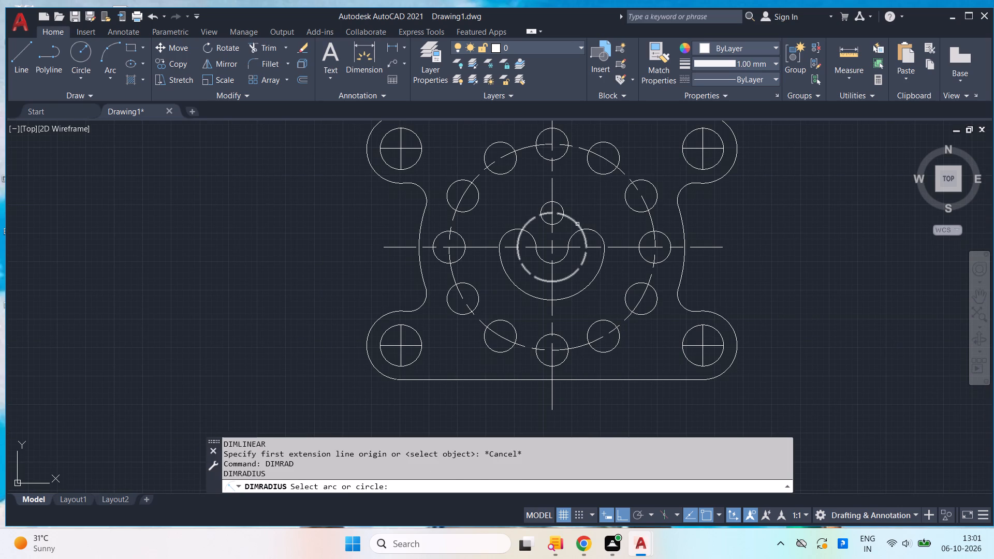
{"action": "left_click", "coordinate": [577, 224]}
{"action": "left_click", "coordinate": [595, 209]}
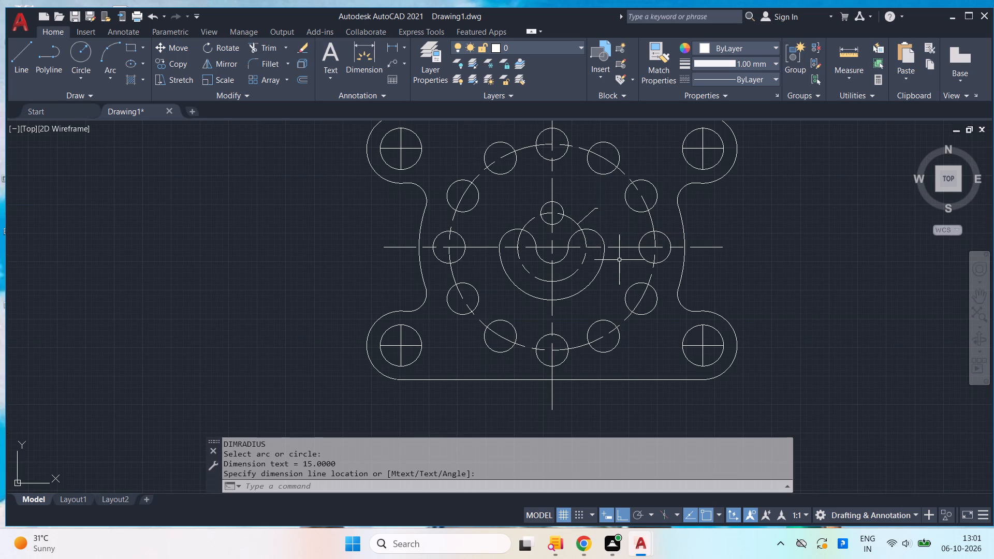
Modify the Standard dimension style to use an arrow size of 2.5.
{"action": "key", "text": "d"}
{"action": "key", "text": "Return"}
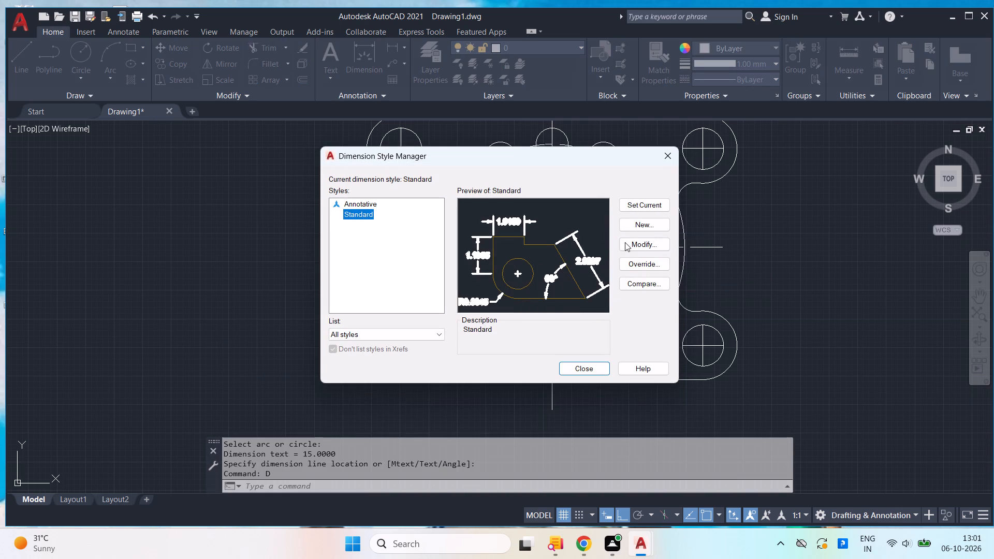
{"action": "left_click", "coordinate": [634, 239]}
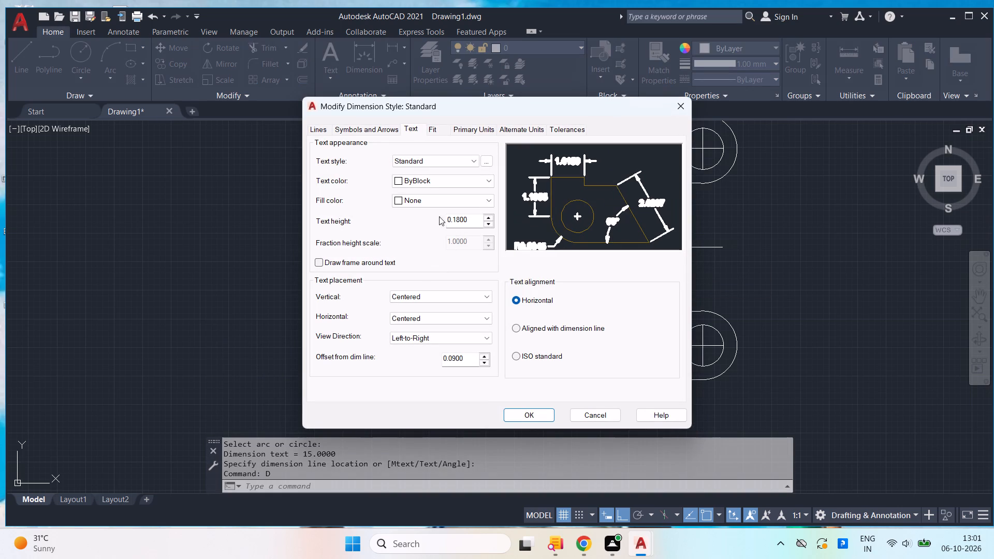
{"action": "left_click", "coordinate": [396, 130]}
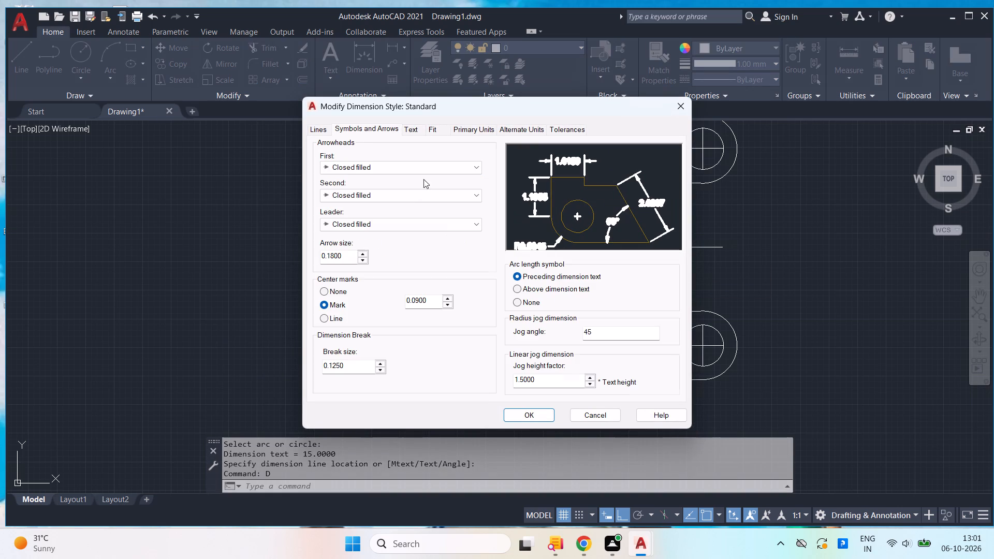
{"action": "left_click", "coordinate": [348, 256]}
{"action": "key", "text": "BackSpace"}
{"action": "key", "text": "BackSpace"}
{"action": "key", "text": "BackSpace"}
{"action": "key", "text": "BackSpace"}
{"action": "key", "text": "BackSpace"}
{"action": "key", "text": "BackSpace"}
{"action": "key", "text": "BackSpace"}
{"action": "key", "text": "BackSpace"}
{"action": "key", "text": "BackSpace"}
{"action": "key", "text": "BackSpace"}
{"action": "key", "text": "BackSpace"}
{"action": "key", "text": "BackSpace"}
{"action": "key", "text": "BackSpace"}
{"action": "key", "text": "BackSpace"}
{"action": "key", "text": "BackSpace"}
{"action": "type", "text": "2.5"}
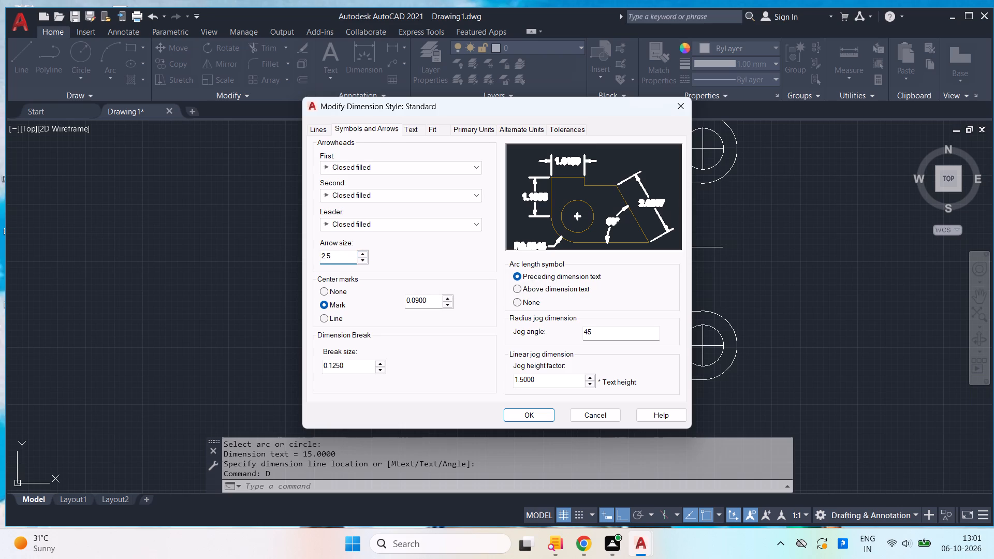
{"action": "key", "text": "Return"}
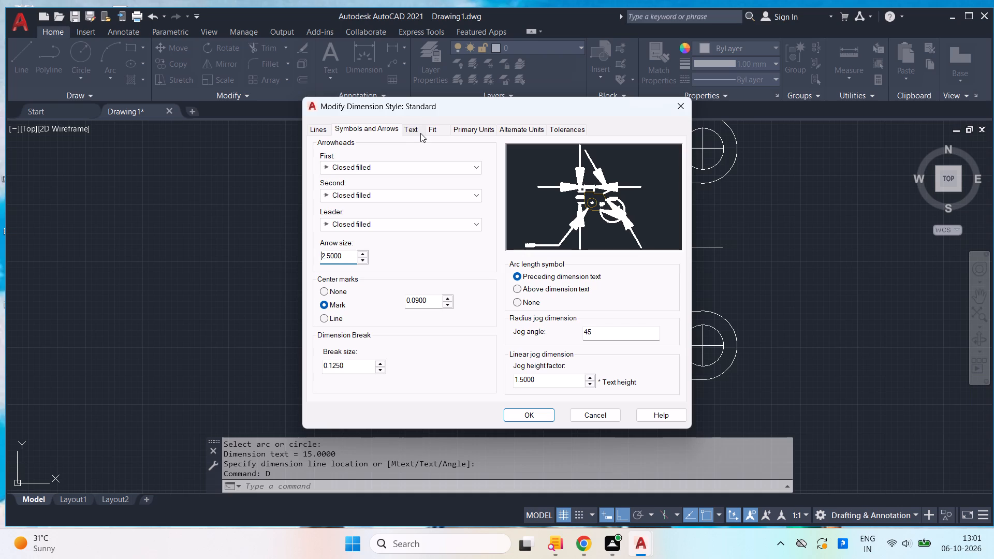
Set the Standard dimension style's text height to 4 and apply the style changes.
{"action": "left_click", "coordinate": [414, 133]}
{"action": "left_click", "coordinate": [470, 221]}
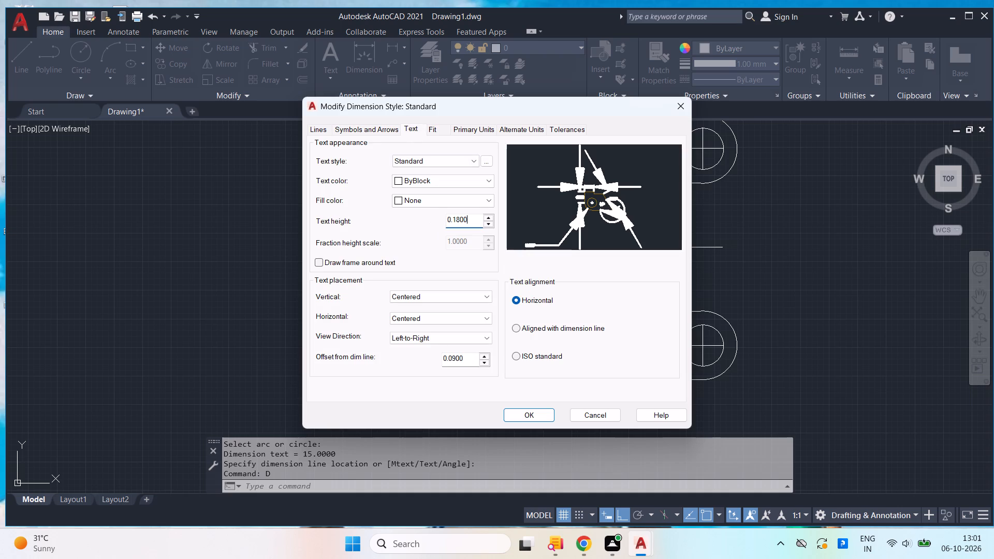
{"action": "key", "text": "BackSpace"}
{"action": "key", "text": "BackSpace"}
{"action": "key", "text": "BackSpace"}
{"action": "key", "text": "BackSpace"}
{"action": "key", "text": "BackSpace"}
{"action": "key", "text": "BackSpace"}
{"action": "key", "text": "BackSpace"}
{"action": "key", "text": "BackSpace"}
{"action": "key", "text": "BackSpace"}
{"action": "key", "text": "BackSpace"}
{"action": "key", "text": "BackSpace"}
{"action": "key", "text": "4"}
{"action": "key", "text": "Return"}
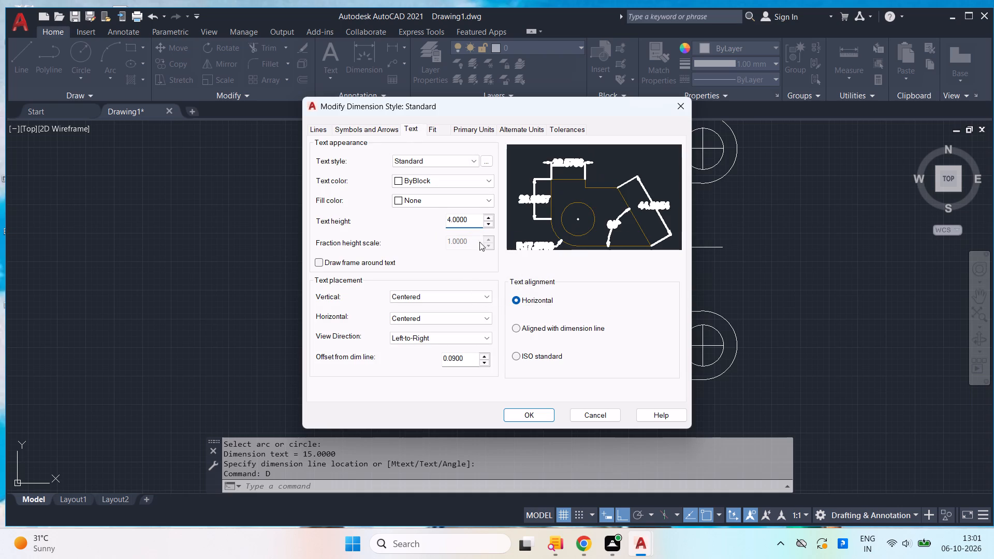
{"action": "left_click", "coordinate": [549, 416]}
{"action": "left_click", "coordinate": [579, 373]}
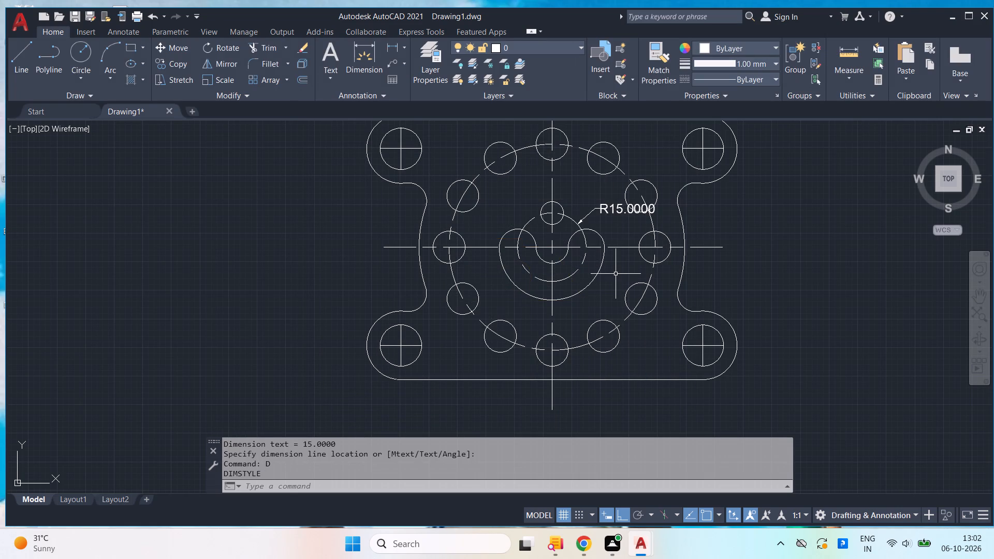
Add radius dimensions to the large arcs on the plate's left and right sides, placed outside the outline.
{"action": "type", "text": "dimr"}
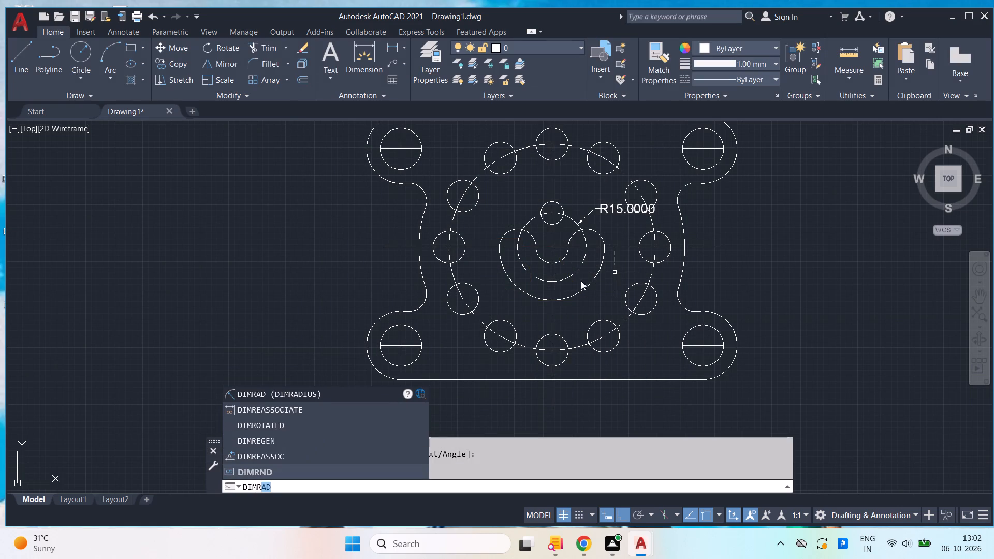
{"action": "left_click", "coordinate": [316, 398]}
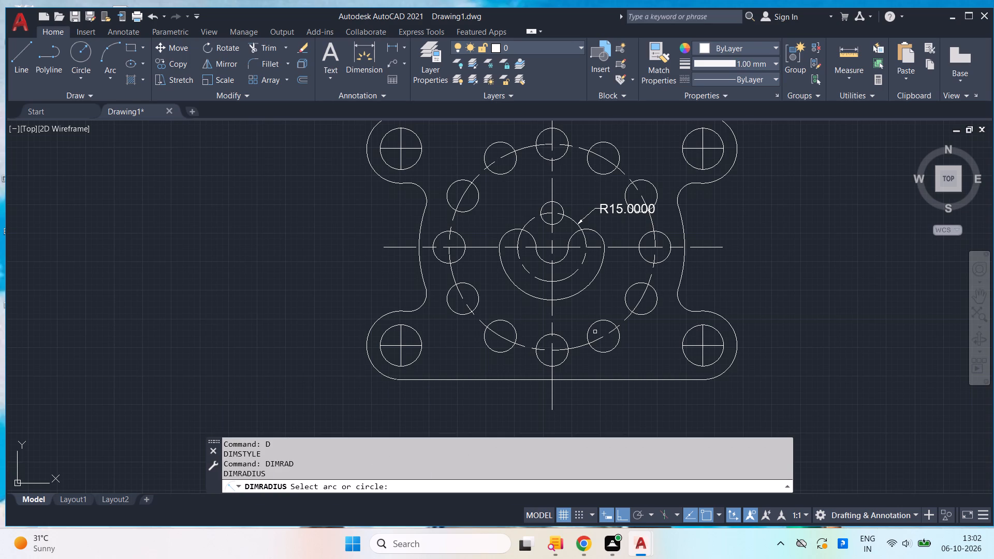
{"action": "left_click", "coordinate": [421, 226]}
{"action": "left_click", "coordinate": [354, 222]}
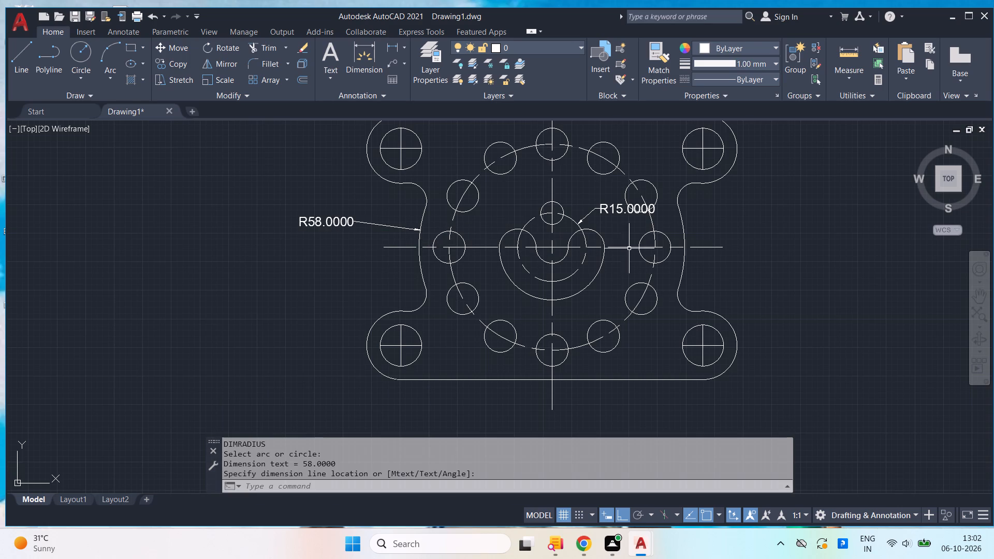
{"action": "key", "text": "space"}
{"action": "left_click", "coordinate": [684, 231]}
{"action": "left_click", "coordinate": [719, 224]}
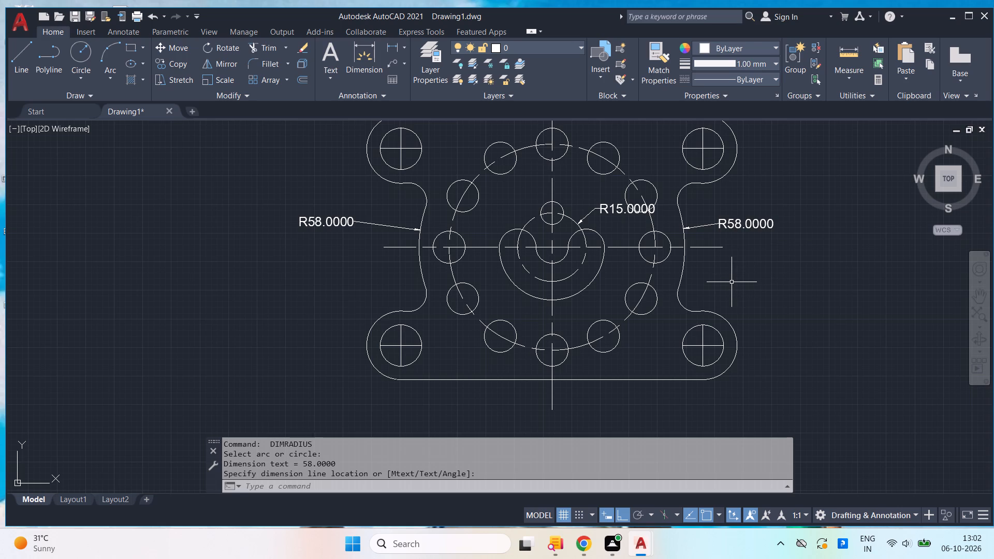
Add radius dimensions to the plate's upper-right outer corner arc and the lower fillet on its right side.
{"action": "key", "text": "space"}
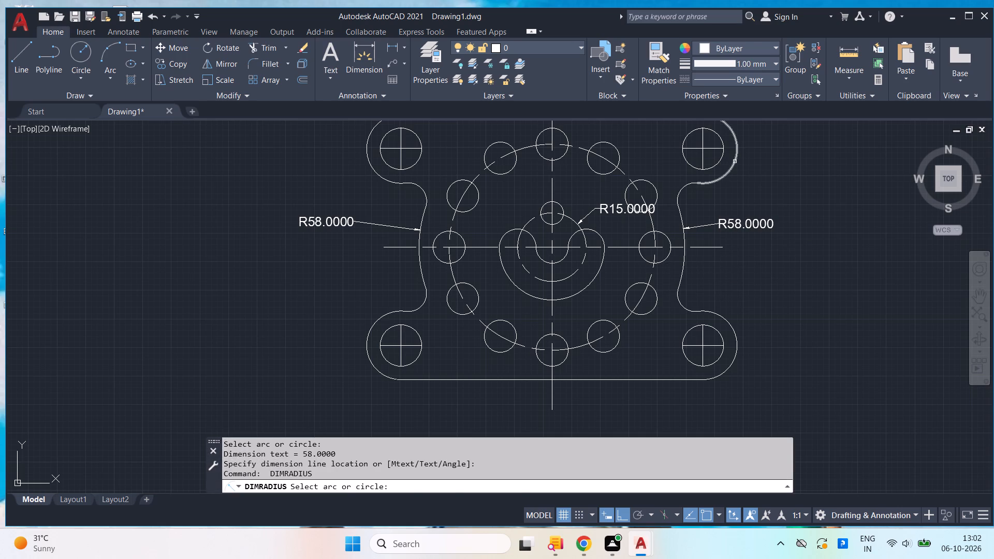
{"action": "left_click", "coordinate": [735, 161]}
{"action": "left_click", "coordinate": [783, 165]}
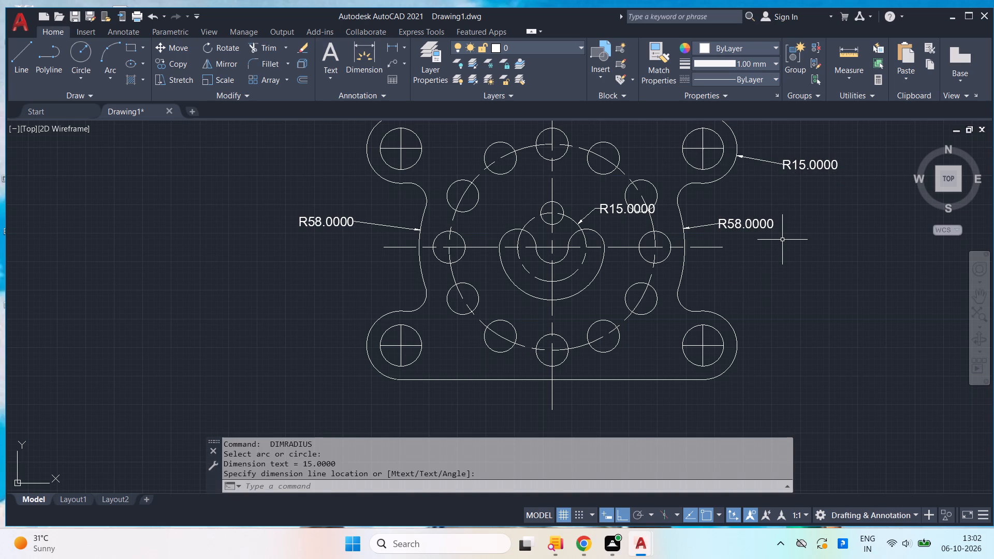
{"action": "key", "text": "space"}
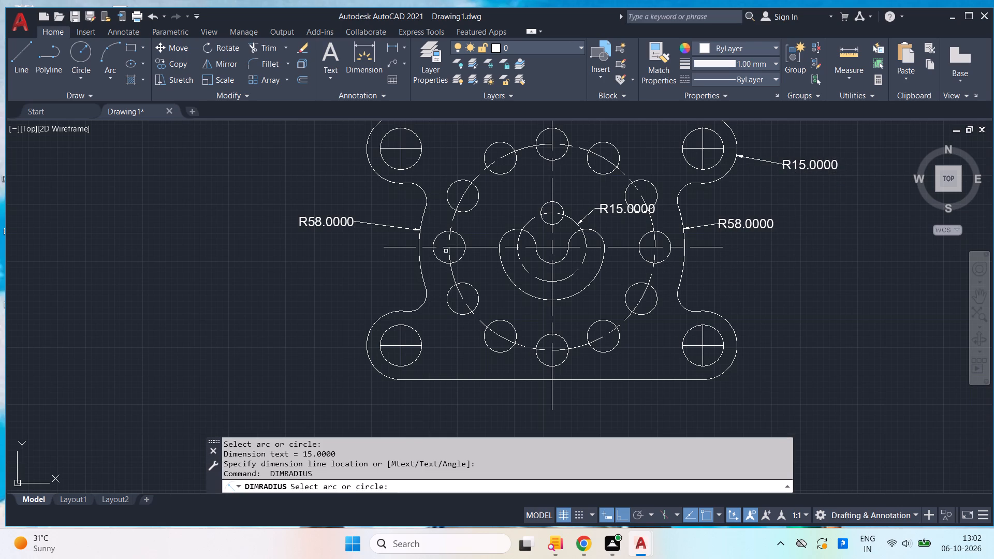
{"action": "left_click", "coordinate": [681, 302]}
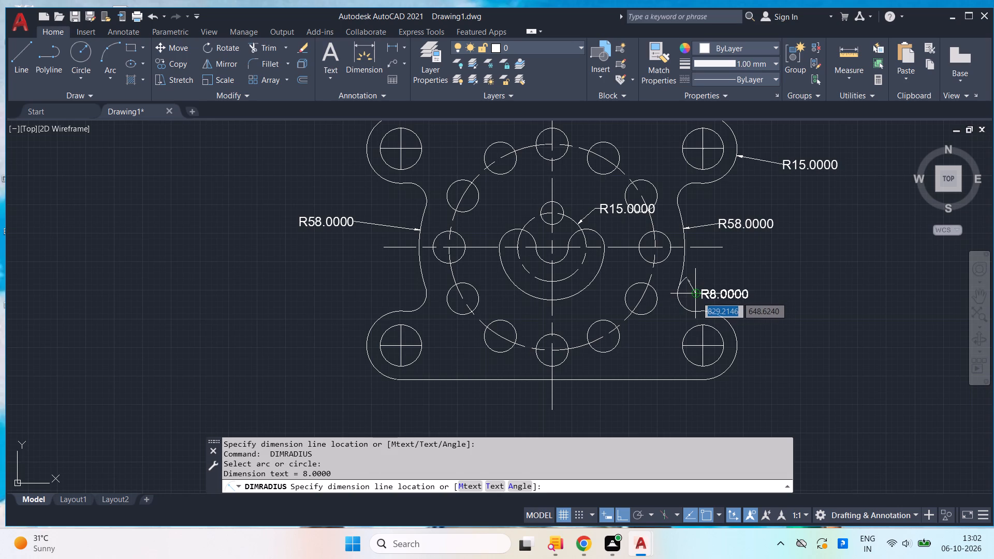
{"action": "left_click", "coordinate": [694, 298]}
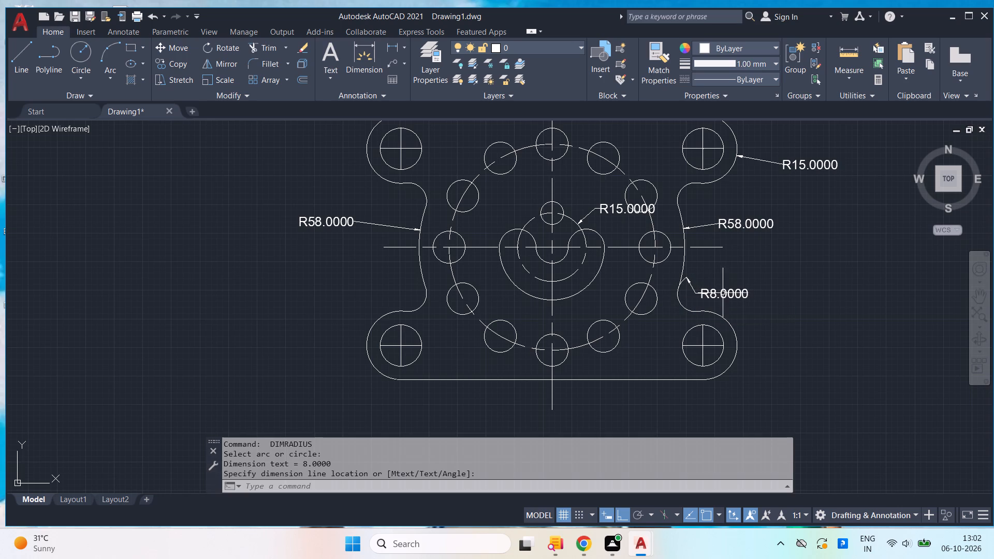
Add radius dimensions to the U-shaped slot's left end arc and the large dashed circle through the 12 arrayed circles.
{"action": "key", "text": "space"}
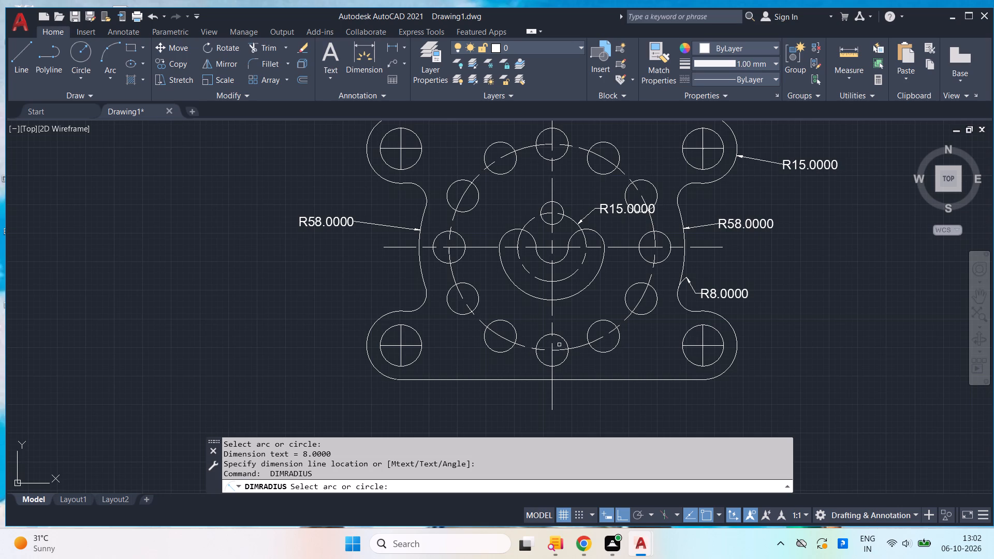
{"action": "left_click", "coordinate": [503, 234]}
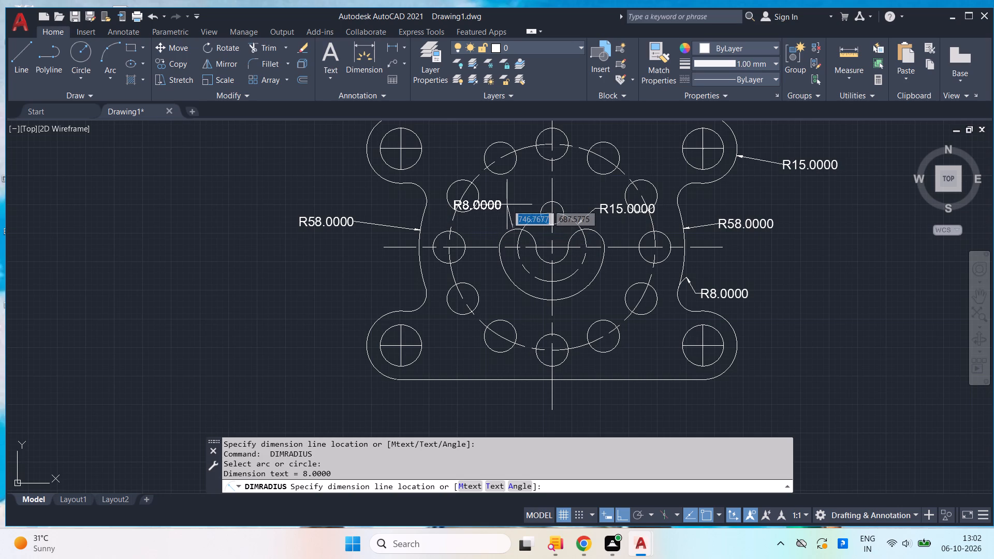
{"action": "left_click", "coordinate": [507, 204]}
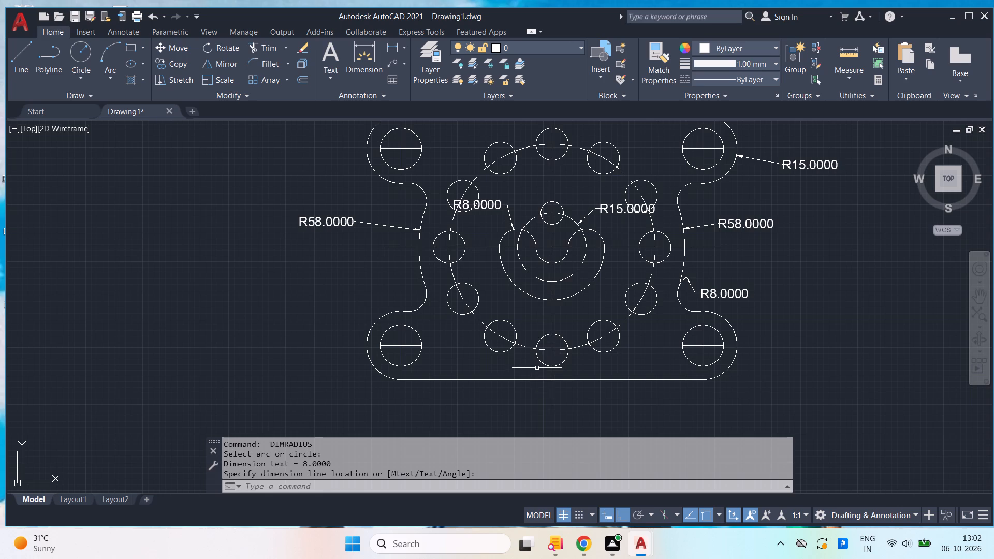
{"action": "key", "text": "space"}
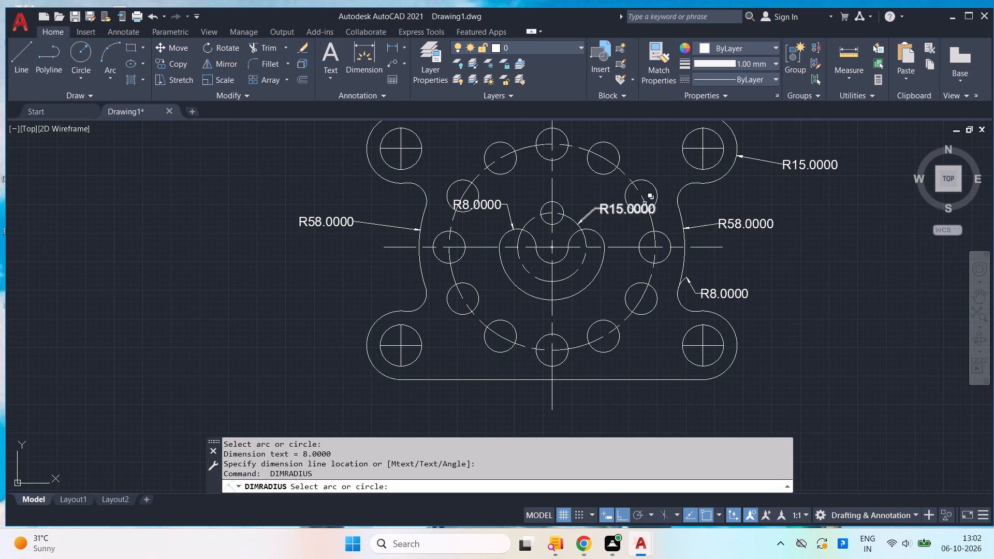
{"action": "middle_click_drag", "start_coordinate": [595, 179], "coordinate": [572, 272]}
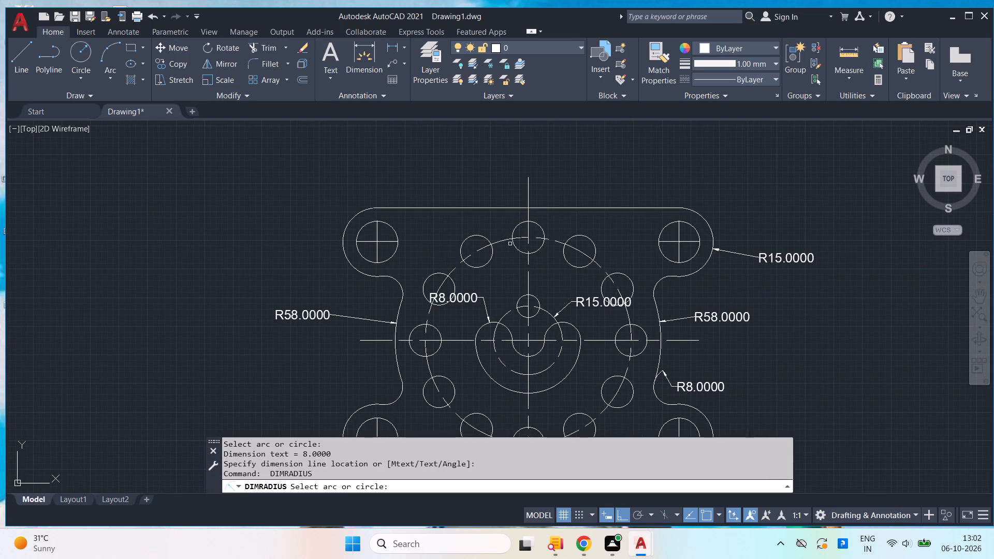
{"action": "left_click", "coordinate": [502, 240]}
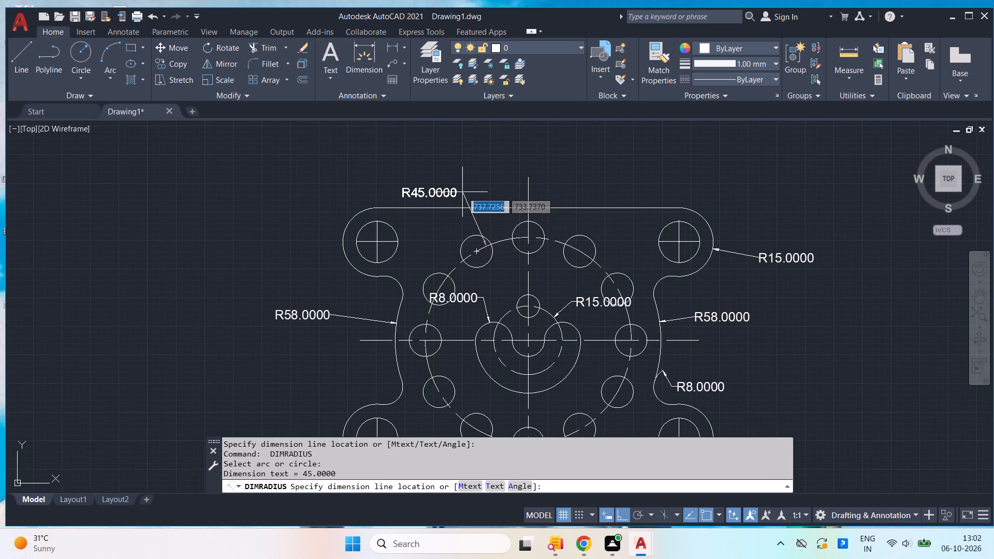
{"action": "left_click", "coordinate": [484, 195]}
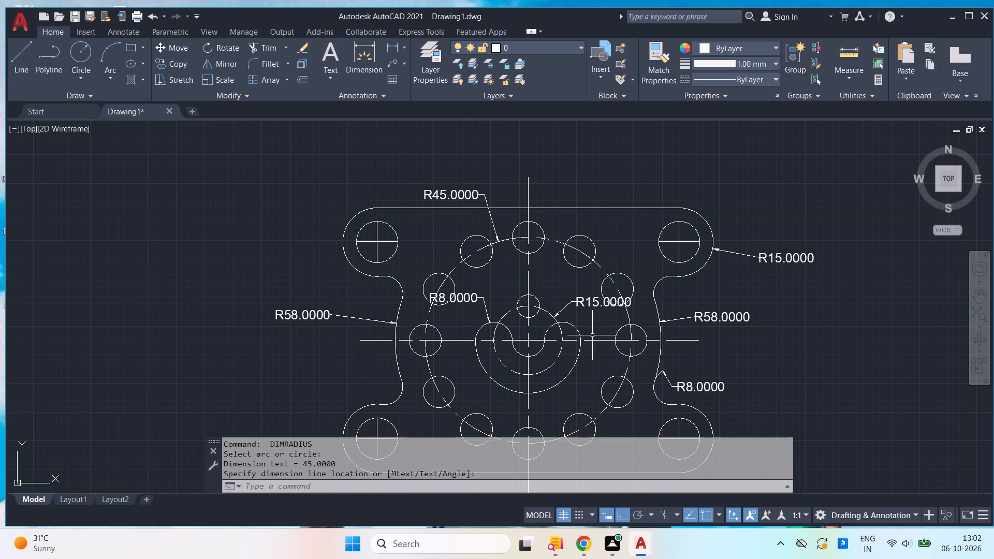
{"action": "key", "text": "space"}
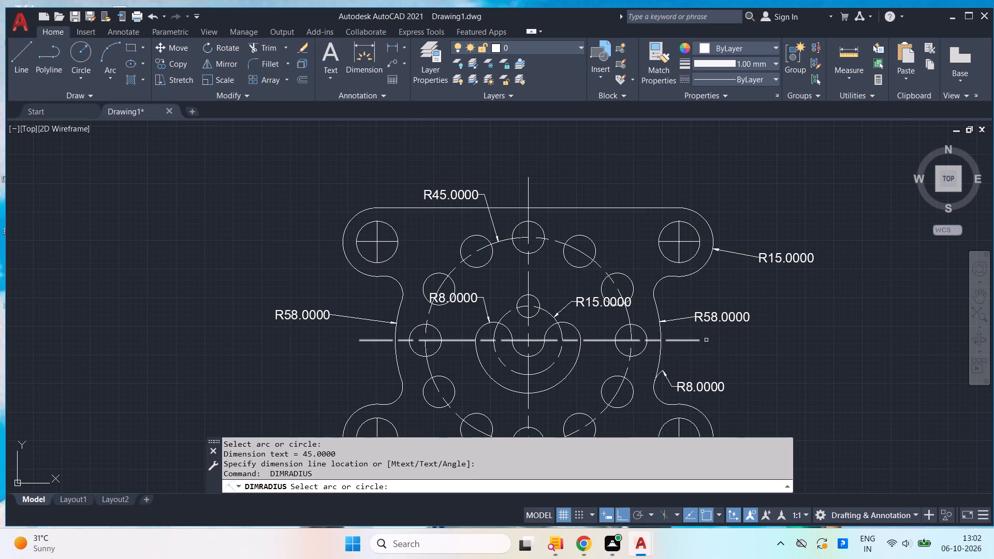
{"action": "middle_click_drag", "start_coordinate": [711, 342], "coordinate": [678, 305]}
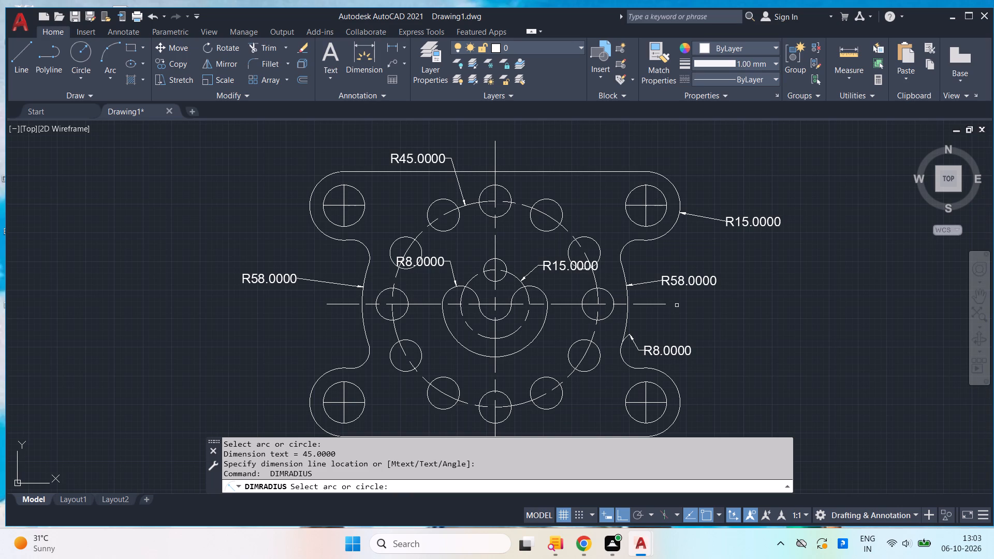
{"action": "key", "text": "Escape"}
Add diameter dimensions to the arrayed circle just right of the bottom one and the small circle above the U-shaped slot.
{"action": "type", "text": "dim"}
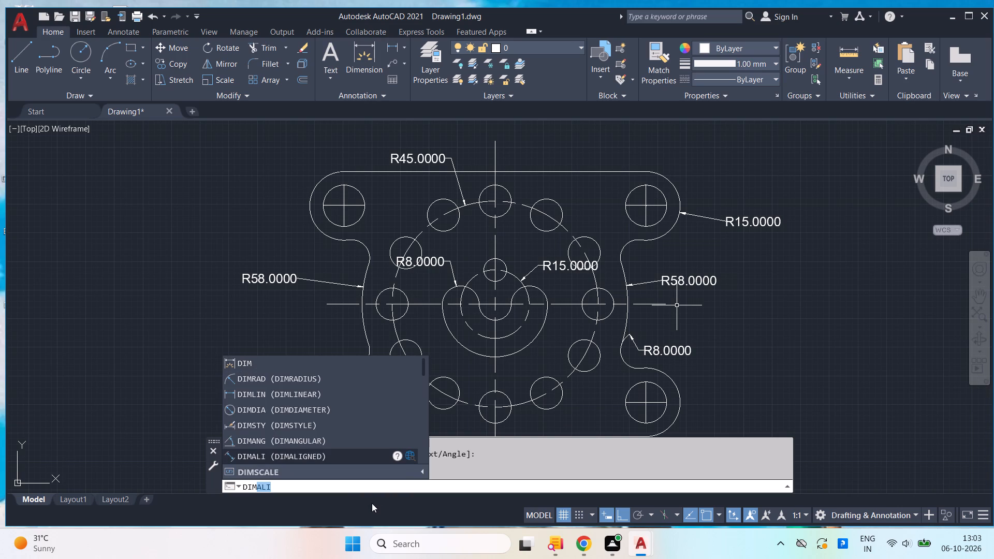
{"action": "left_click", "coordinate": [317, 409]}
{"action": "middle_click_drag", "start_coordinate": [637, 374], "coordinate": [602, 289]}
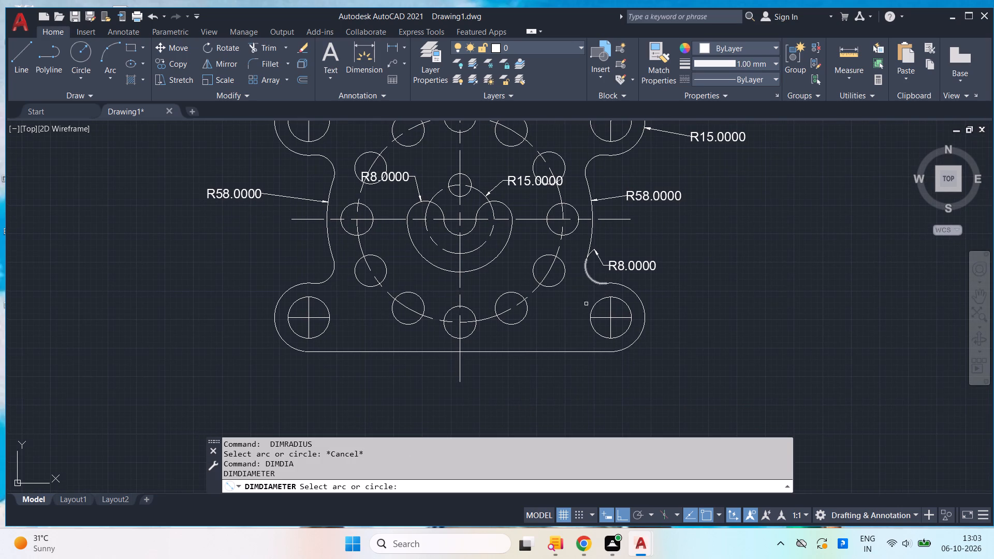
{"action": "left_click", "coordinate": [518, 321]}
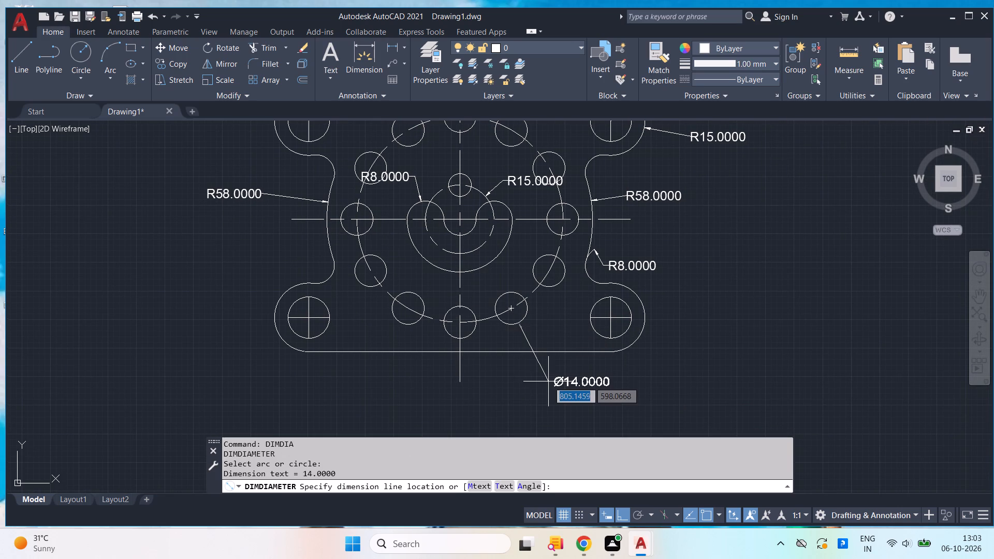
{"action": "left_click", "coordinate": [548, 381]}
{"action": "key", "text": "space"}
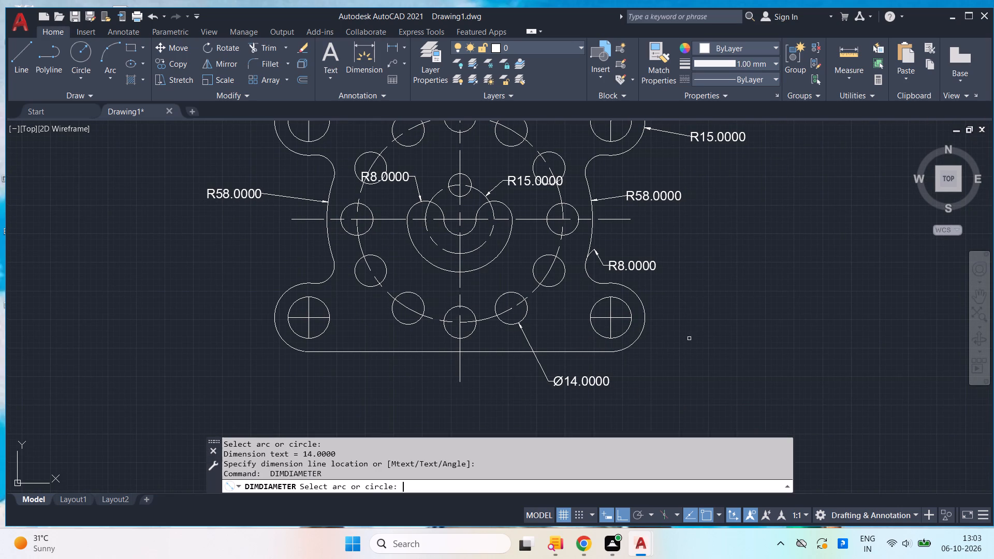
{"action": "middle_click_drag", "start_coordinate": [685, 332], "coordinate": [720, 389]}
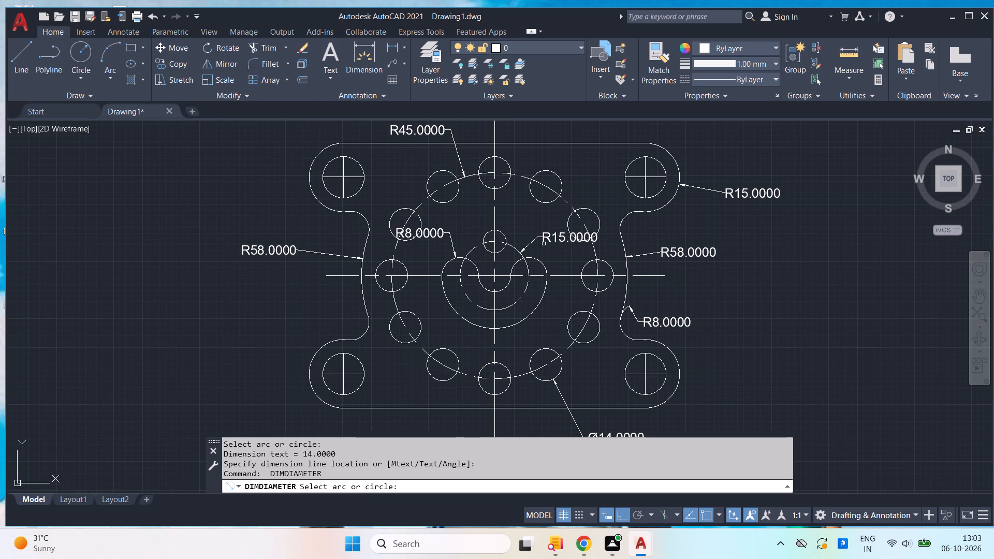
{"action": "left_click", "coordinate": [502, 233]}
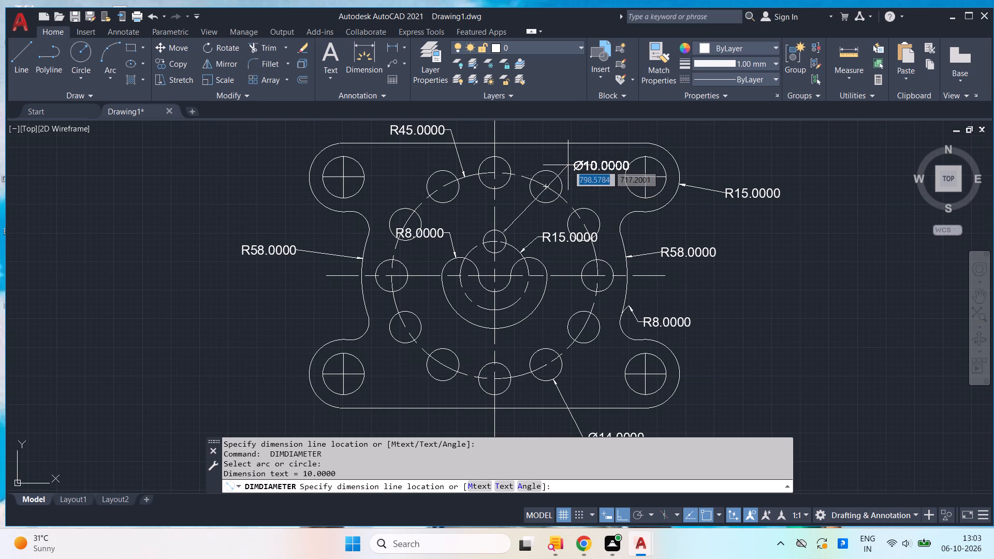
{"action": "left_click", "coordinate": [560, 160]}
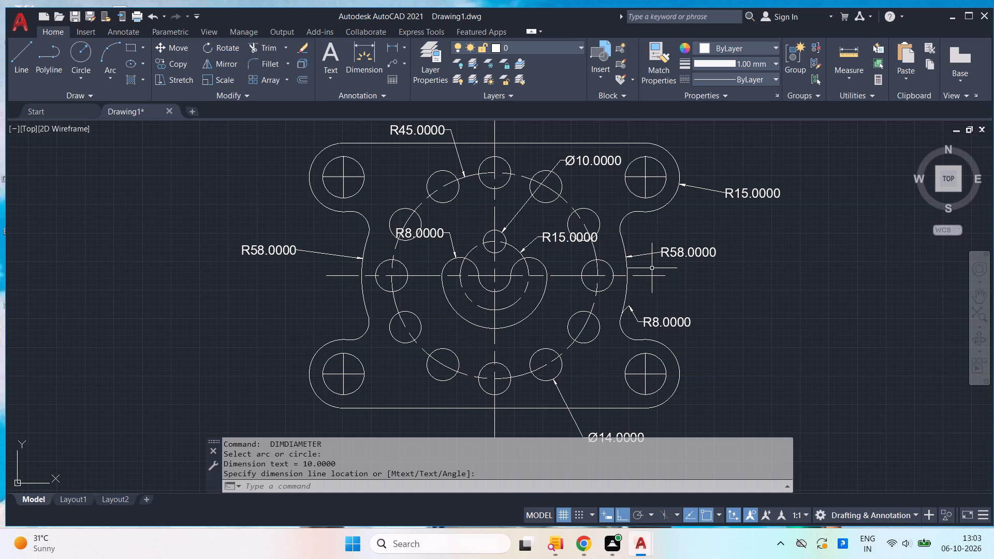
Add a horizontal linear dimension between the ends of the plate's straight bottom edge, placed below the outline.
{"action": "type", "text": "dim"}
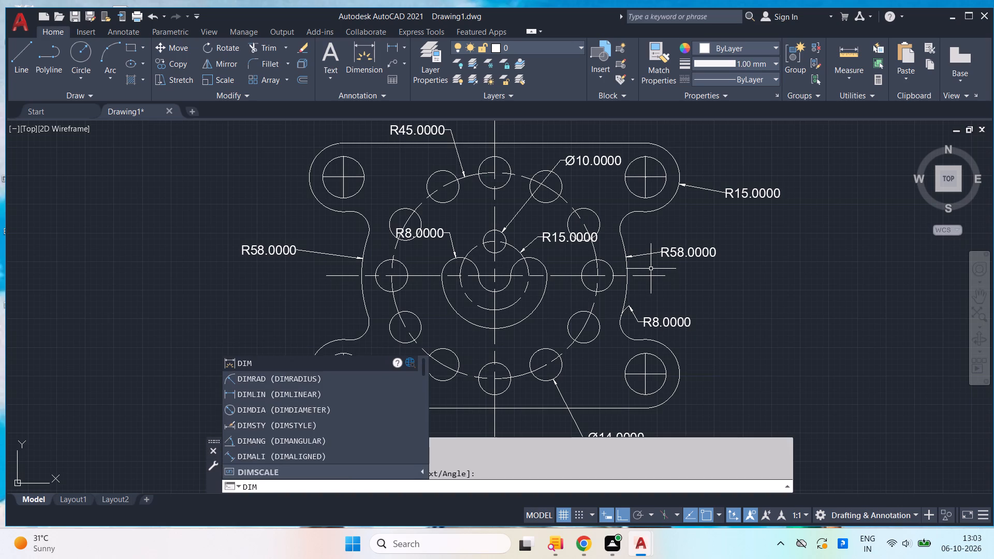
{"action": "left_click", "coordinate": [361, 396]}
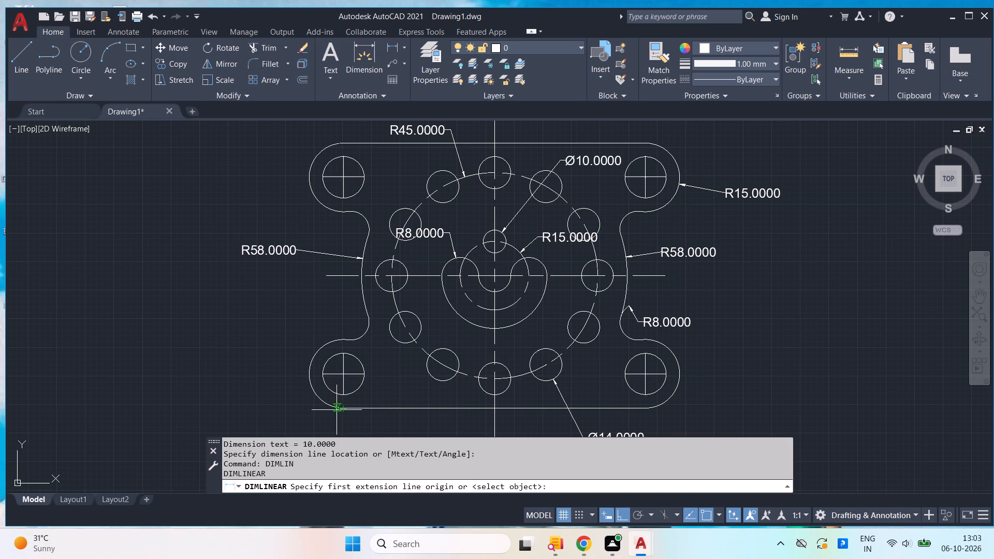
{"action": "scroll", "coordinate": [337, 410], "scroll_direction": "up", "scroll_amount": 2}
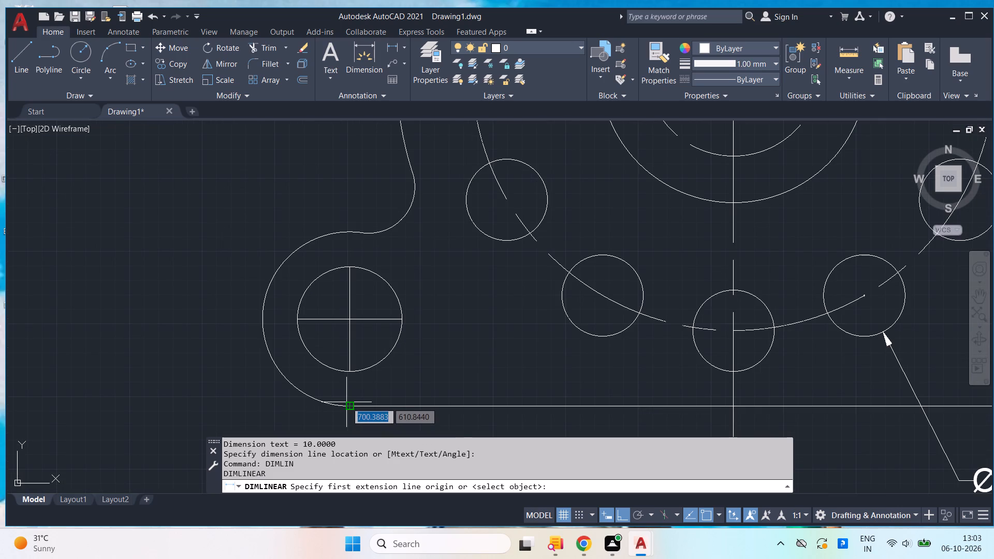
{"action": "left_click", "coordinate": [347, 404]}
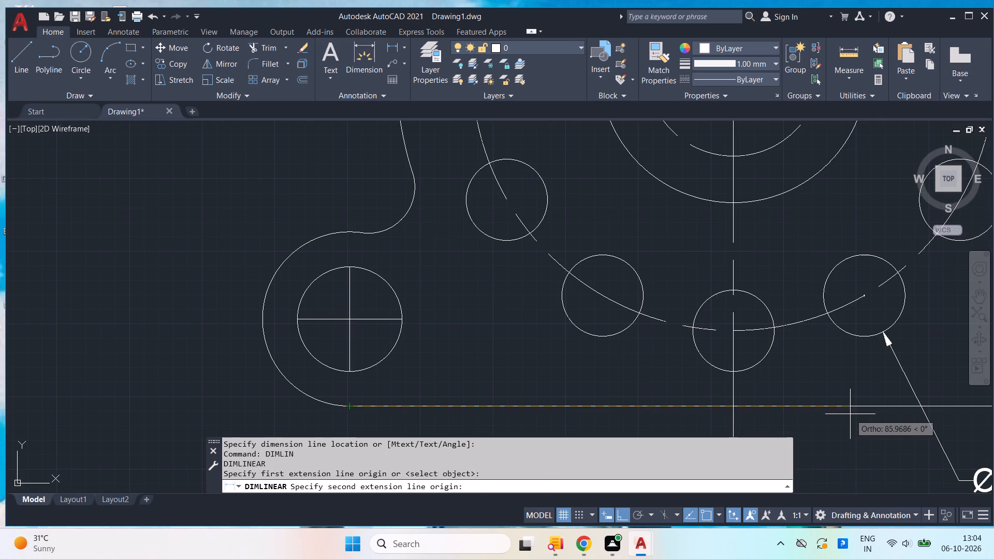
{"action": "scroll", "coordinate": [850, 414], "scroll_direction": "down", "scroll_amount": 3}
{"action": "middle_click_drag", "start_coordinate": [850, 414], "coordinate": [760, 394]}
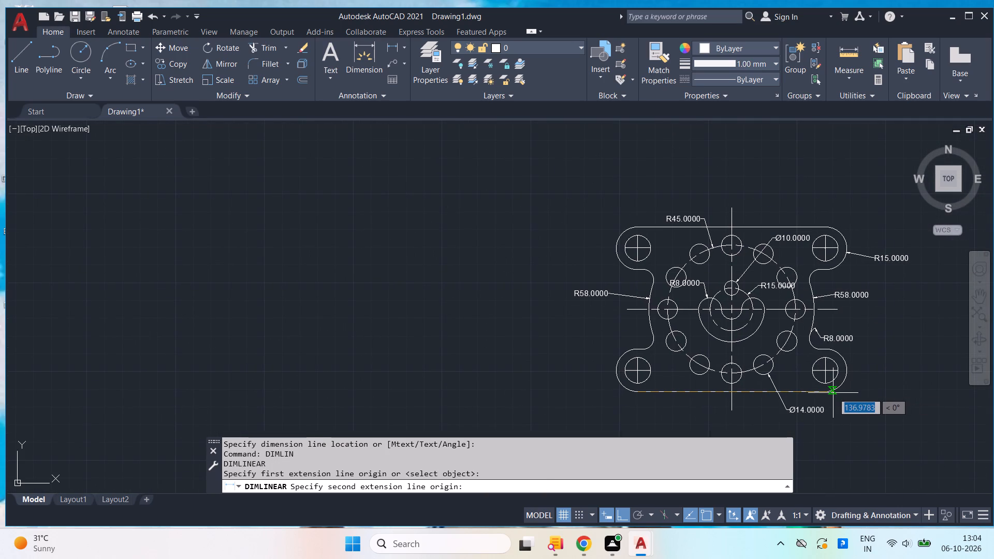
{"action": "left_click", "coordinate": [825, 393]}
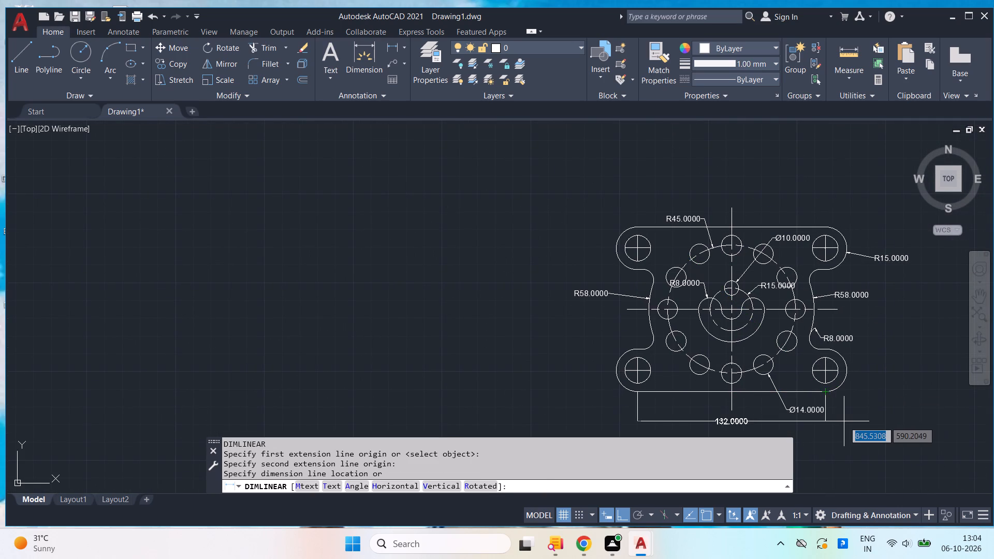
{"action": "middle_click_drag", "start_coordinate": [844, 421], "coordinate": [826, 392]}
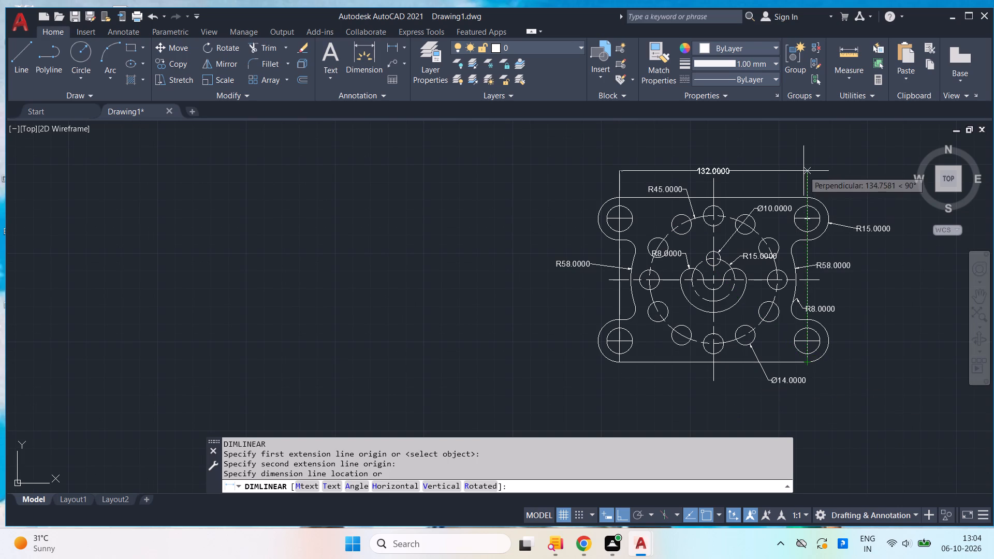
{"action": "left_click", "coordinate": [816, 400]}
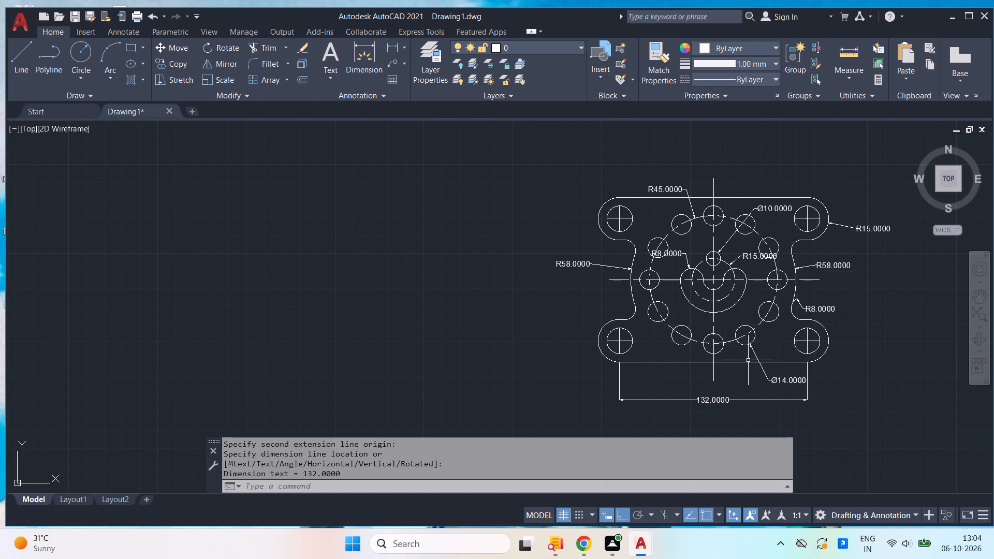
Add a vertical linear dimension for the plate's overall height, placed outside the outline to its left.
{"action": "middle_click_drag", "start_coordinate": [747, 360], "coordinate": [686, 365]}
{"action": "scroll", "coordinate": [696, 359], "scroll_direction": "up", "scroll_amount": 2}
{"action": "scroll", "coordinate": [696, 358], "scroll_direction": "down", "scroll_amount": 1}
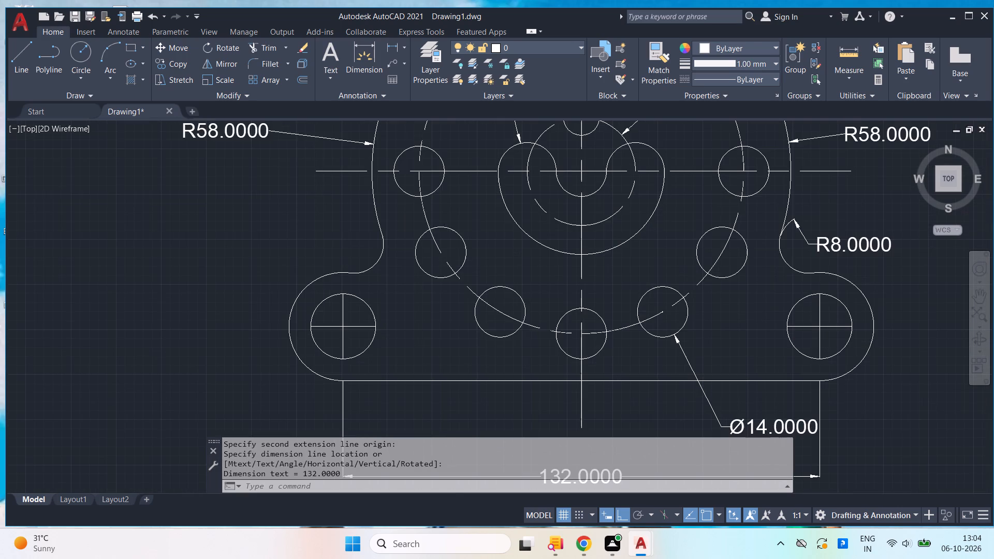
{"action": "scroll", "coordinate": [696, 358], "scroll_direction": "down", "scroll_amount": 1}
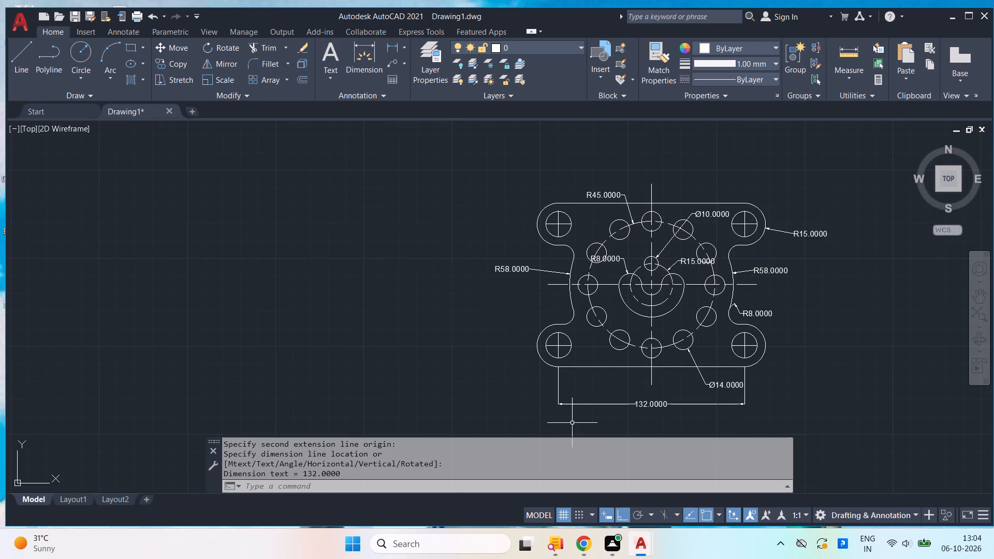
{"action": "key", "text": "space"}
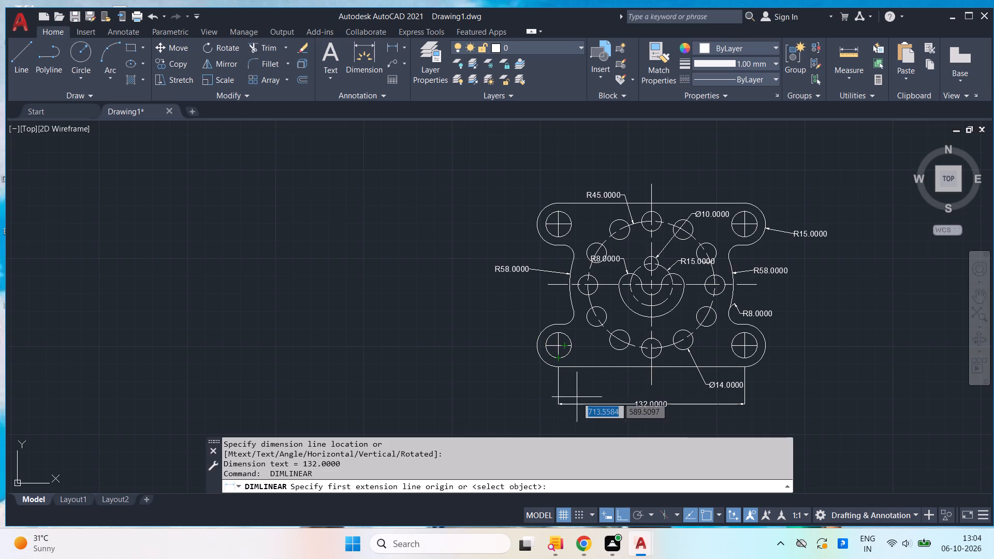
{"action": "left_click", "coordinate": [560, 366]}
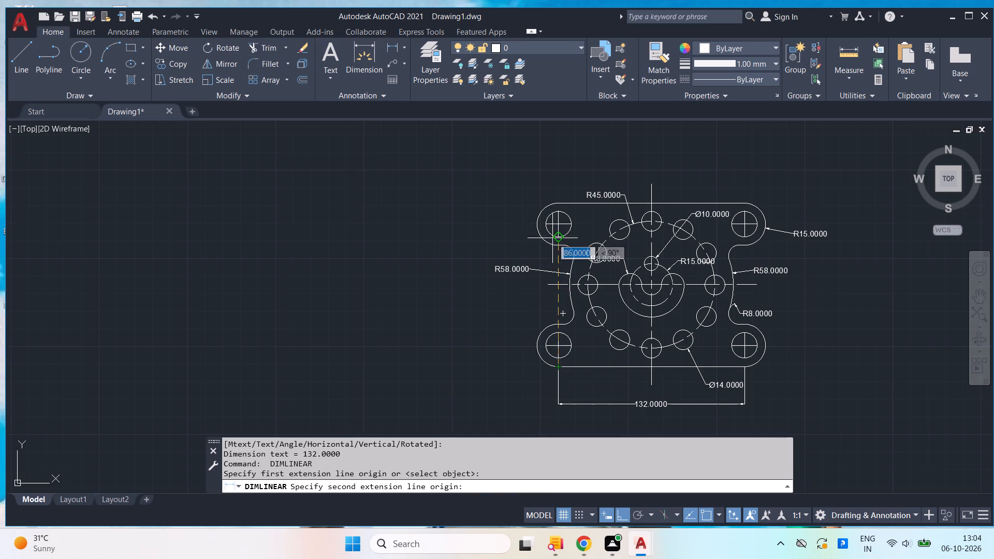
{"action": "left_click", "coordinate": [556, 202]}
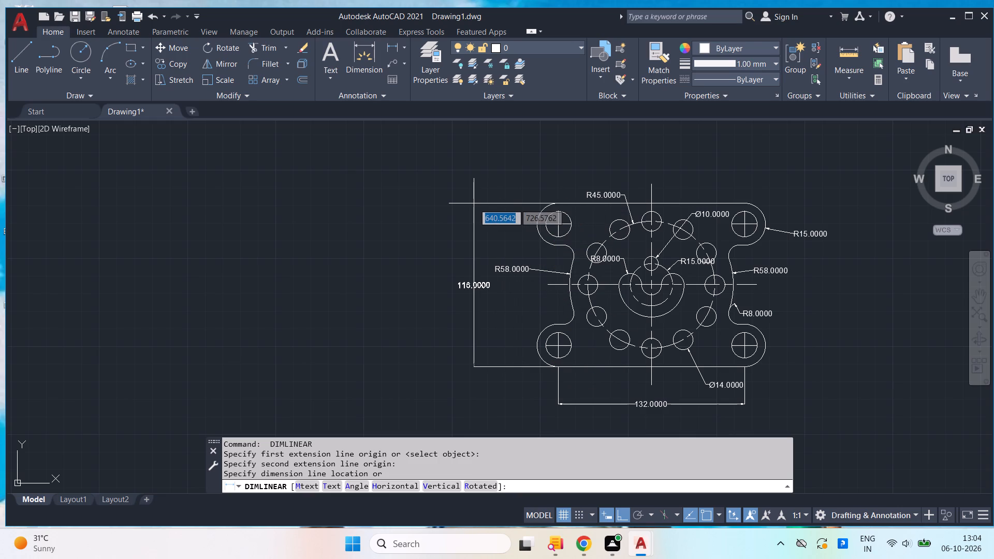
{"action": "left_click", "coordinate": [476, 207]}
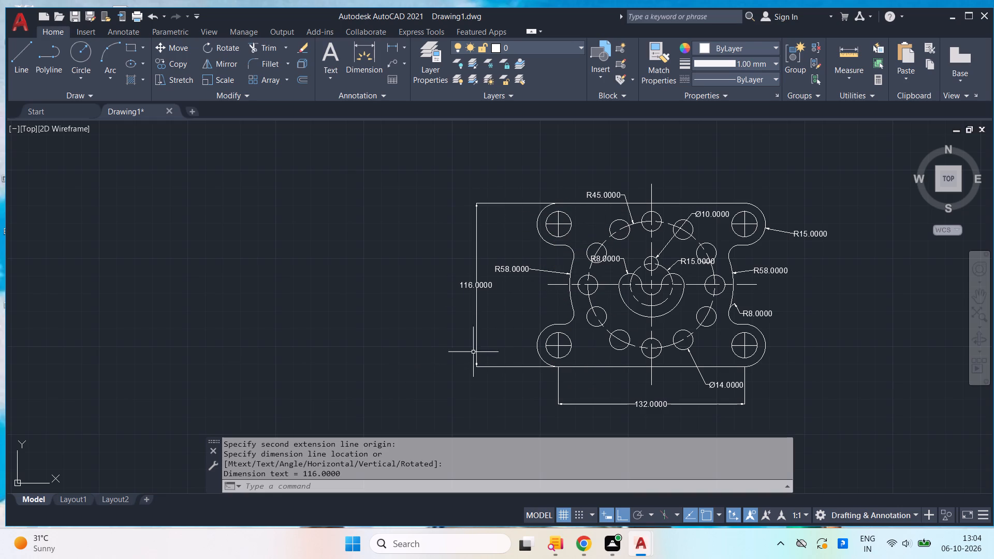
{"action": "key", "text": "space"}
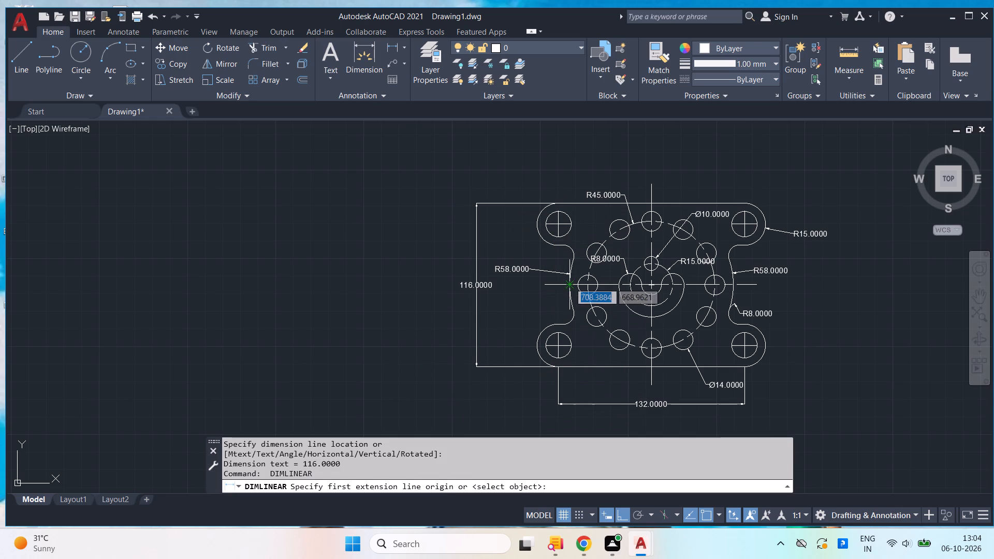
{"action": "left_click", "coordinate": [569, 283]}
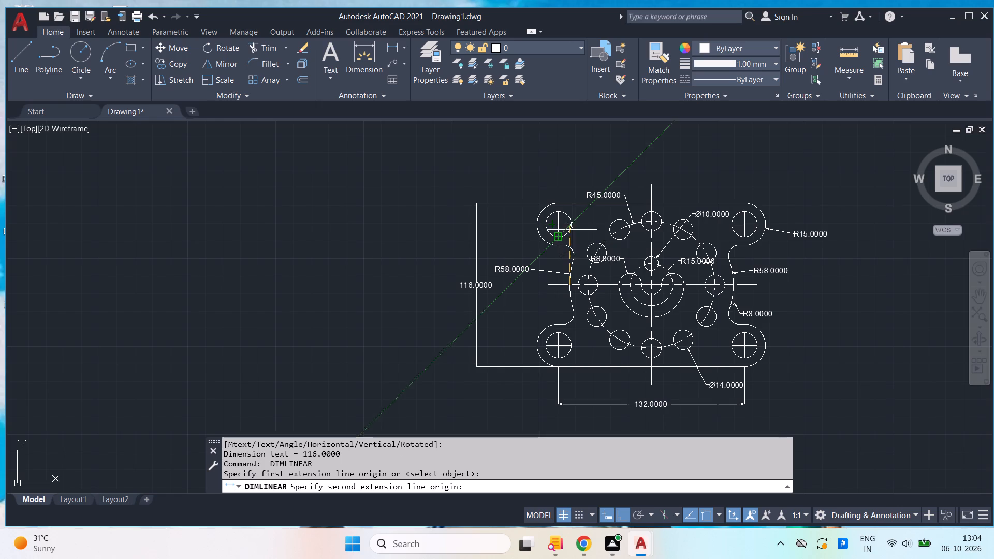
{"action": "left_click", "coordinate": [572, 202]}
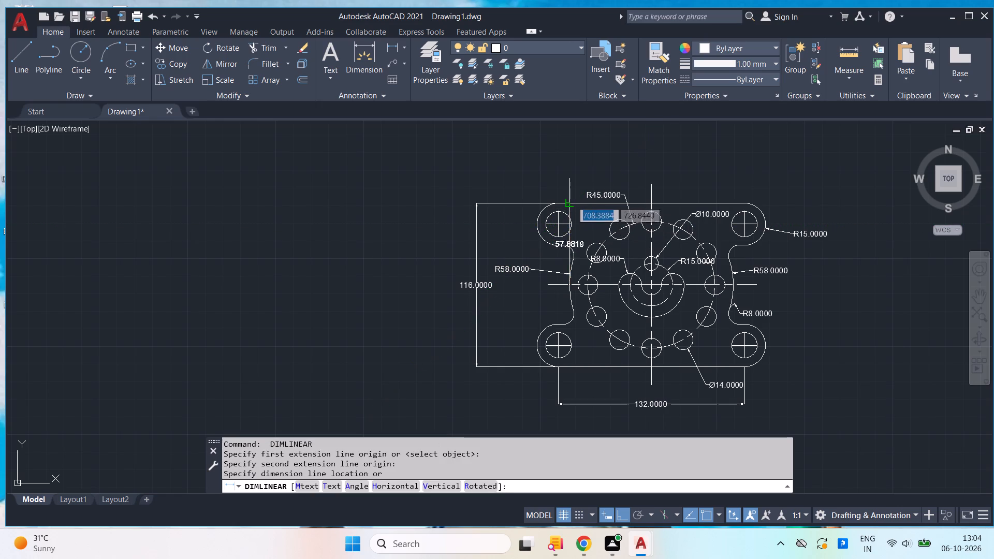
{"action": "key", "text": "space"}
Add a vertical linear dimension from the leftmost arrayed circle's centre to the plate's top edge, placed inside the overall height dimension.
{"action": "key", "text": "space"}
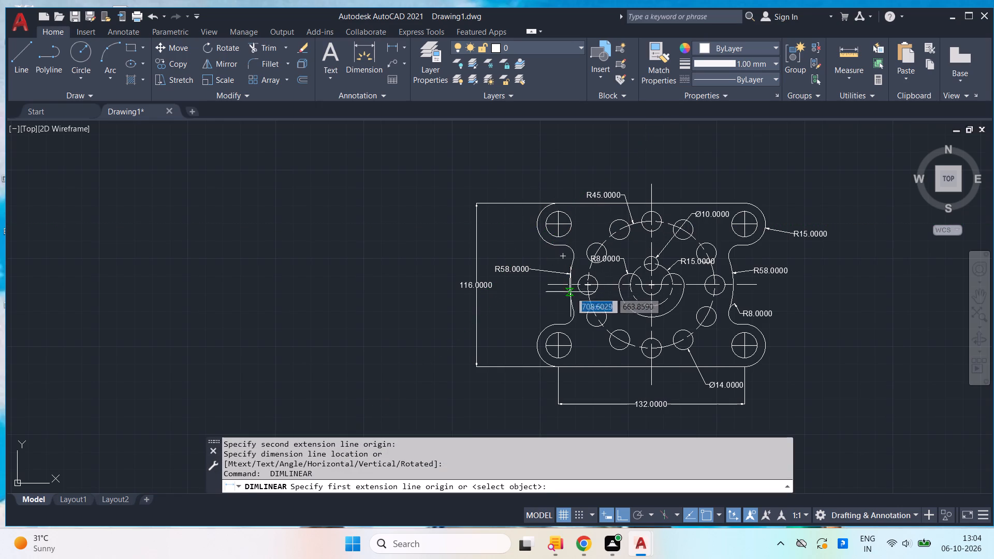
{"action": "scroll", "coordinate": [575, 288], "scroll_direction": "up", "scroll_amount": 3}
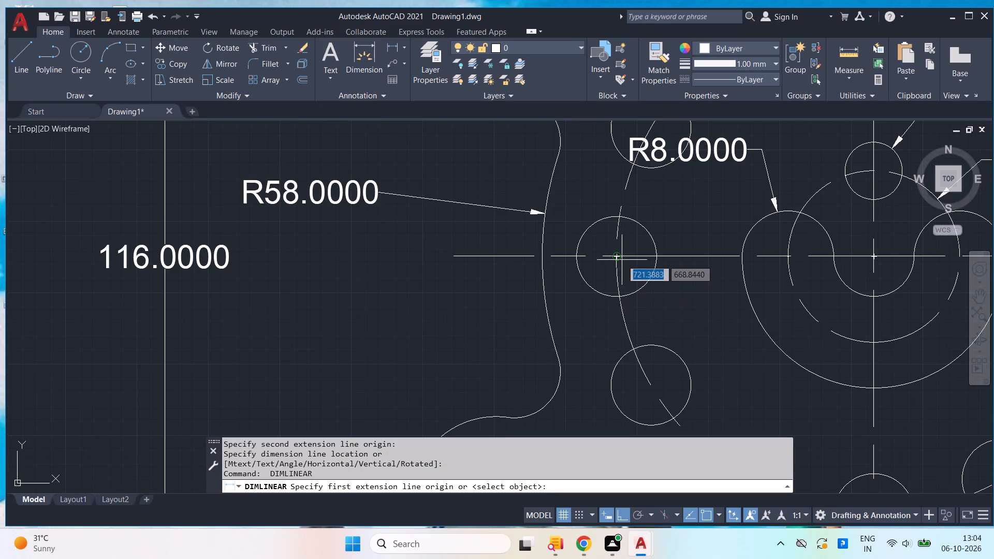
{"action": "left_click", "coordinate": [620, 258]}
{"action": "scroll", "coordinate": [595, 195], "scroll_direction": "down", "scroll_amount": 4}
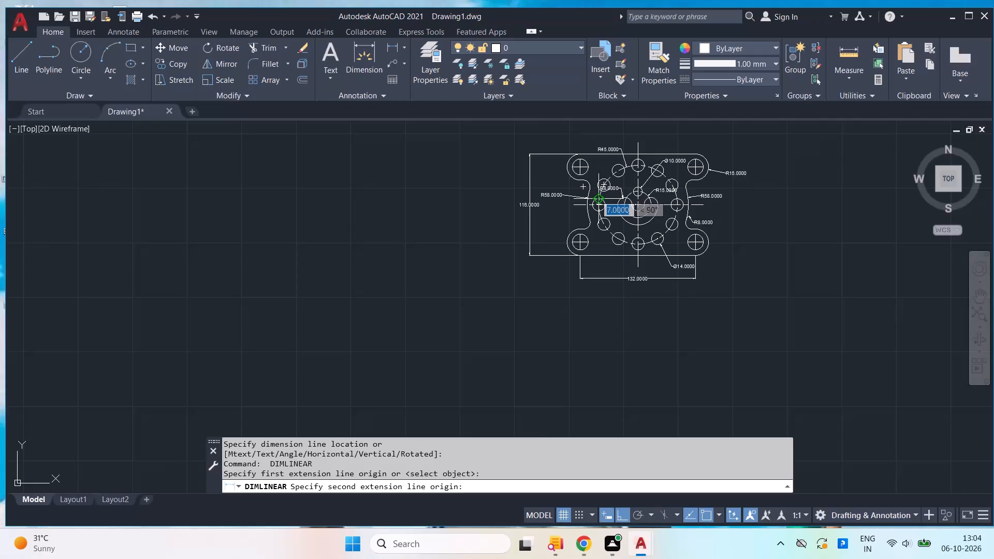
{"action": "middle_click_drag", "start_coordinate": [595, 195], "coordinate": [597, 262]}
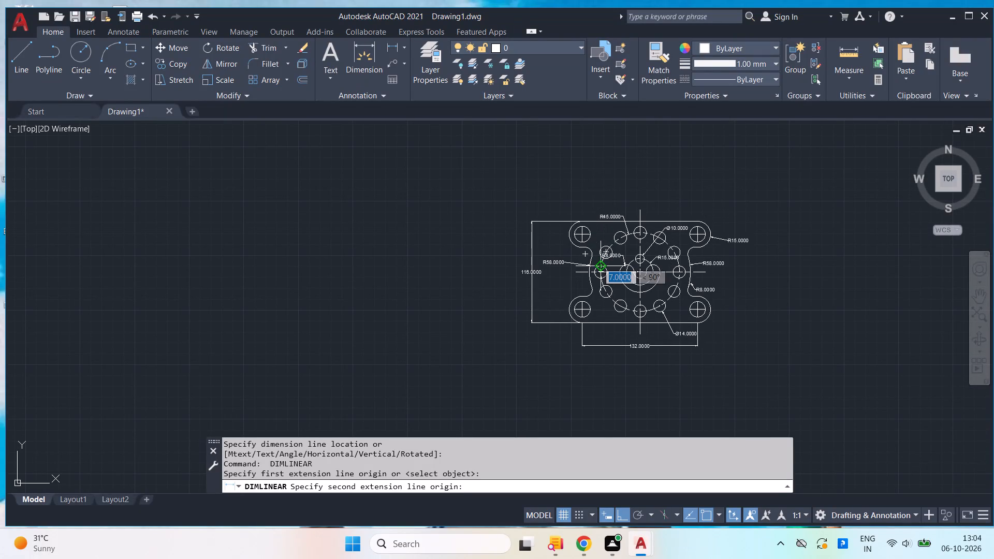
{"action": "scroll", "coordinate": [594, 220], "scroll_direction": "up", "scroll_amount": 4}
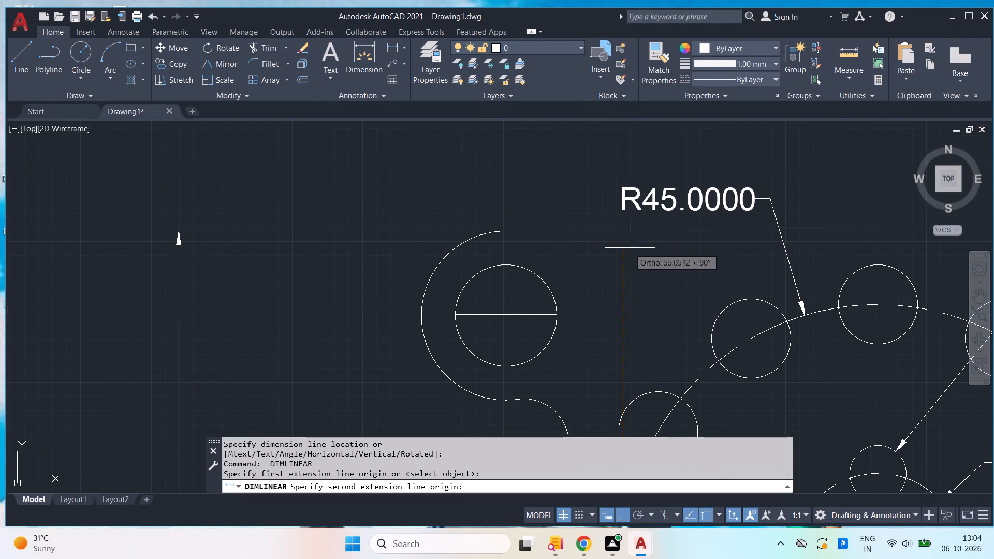
{"action": "left_click", "coordinate": [629, 232]}
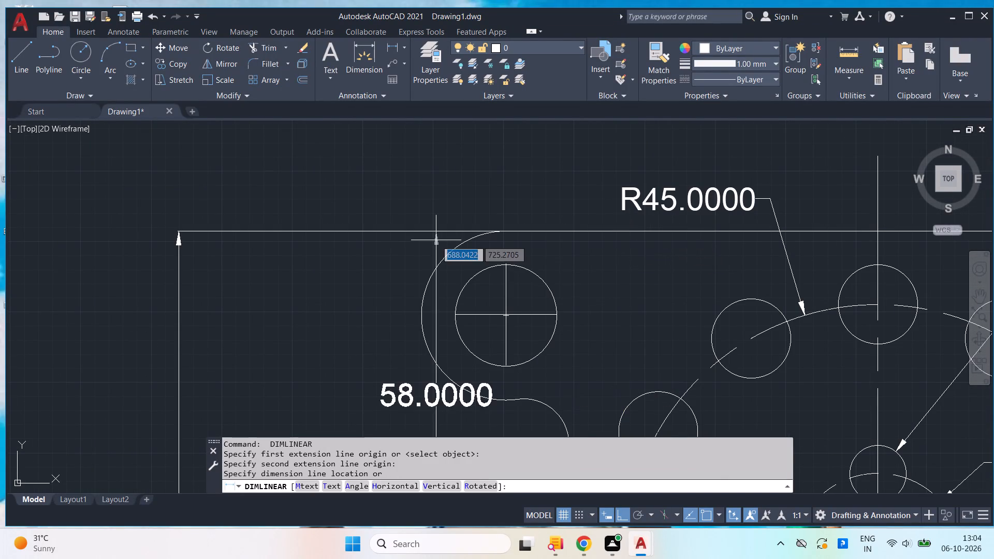
{"action": "scroll", "coordinate": [311, 274], "scroll_direction": "down", "scroll_amount": 2}
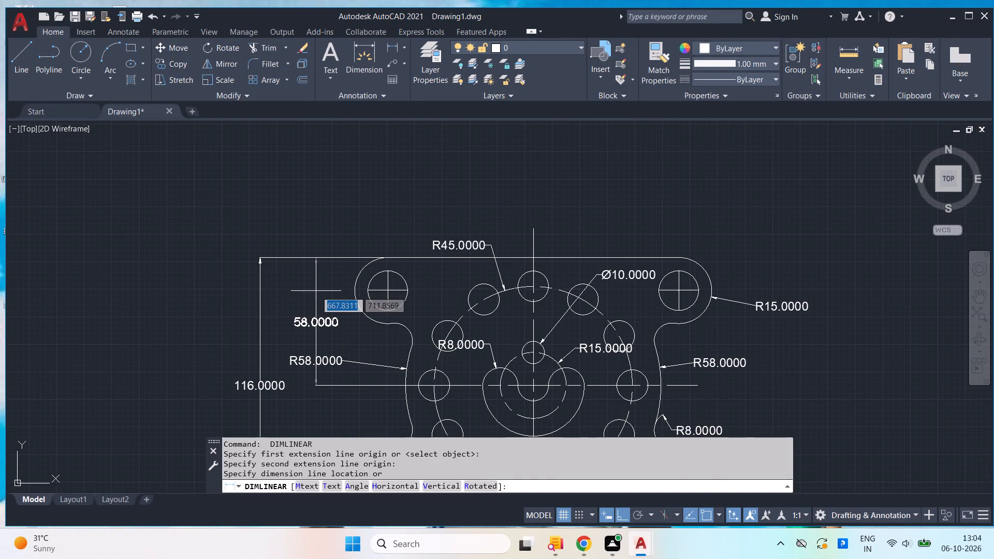
{"action": "left_click", "coordinate": [316, 291]}
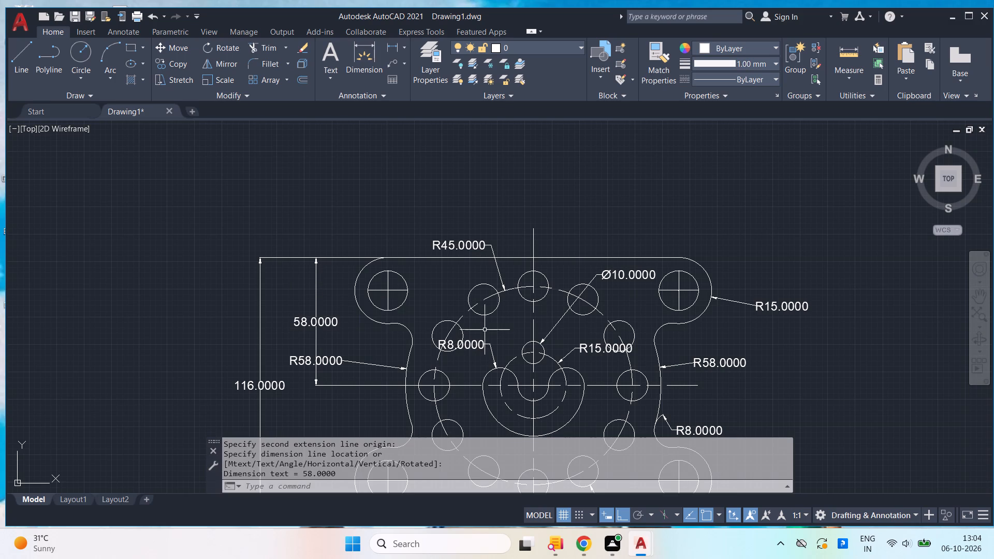
Add a horizontal linear dimension from the upper-left corner hole's centre to the top arrayed circle's centre, placed above the plate outline.
{"action": "key", "text": "space"}
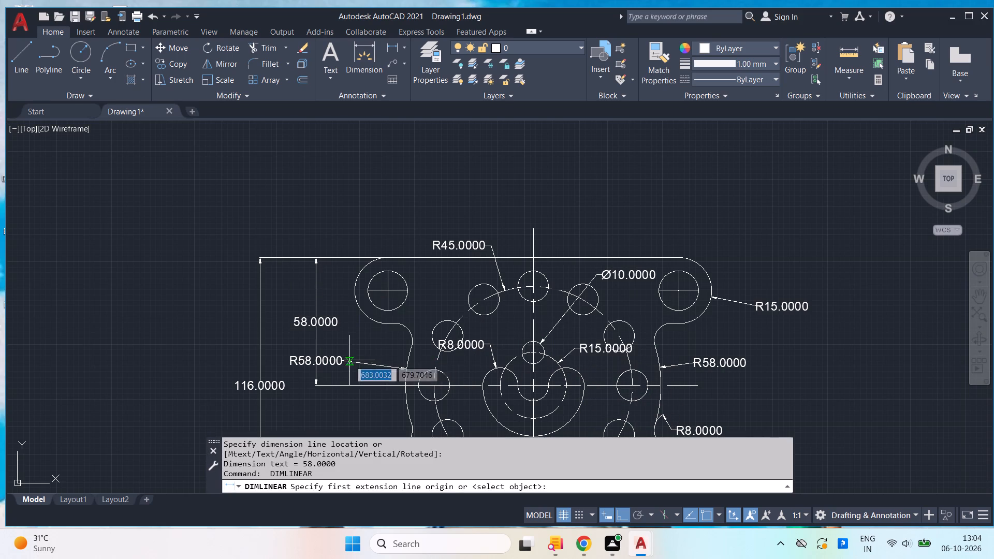
{"action": "scroll", "coordinate": [391, 288], "scroll_direction": "up", "scroll_amount": 4}
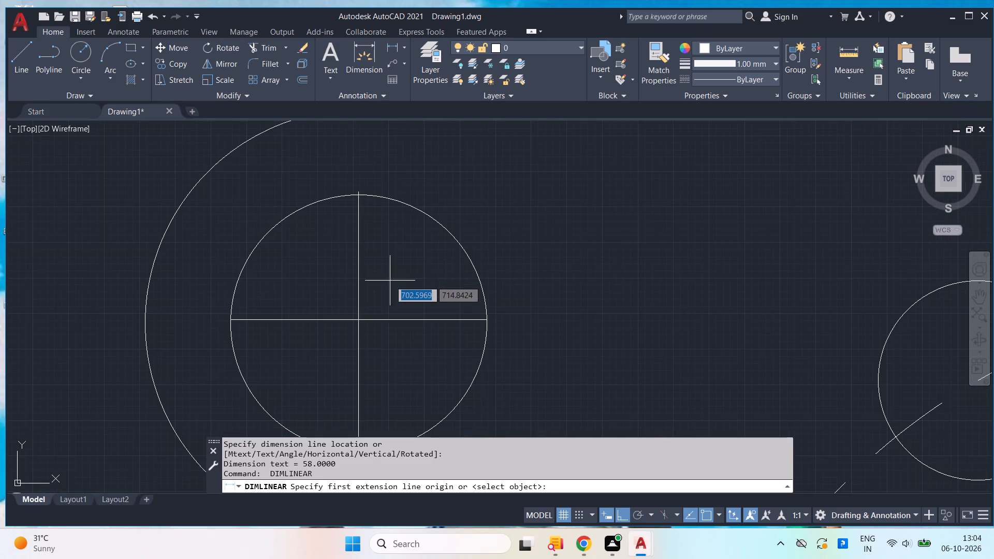
{"action": "left_click", "coordinate": [356, 320]}
{"action": "scroll", "coordinate": [694, 306], "scroll_direction": "down", "scroll_amount": 2}
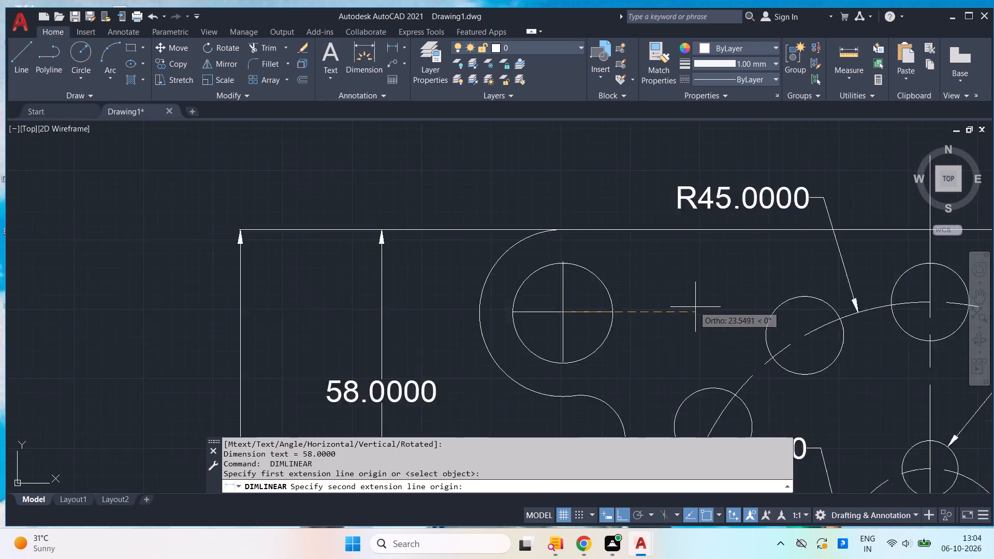
{"action": "scroll", "coordinate": [695, 307], "scroll_direction": "down", "scroll_amount": 2}
{"action": "scroll", "coordinate": [788, 306], "scroll_direction": "up", "scroll_amount": 4}
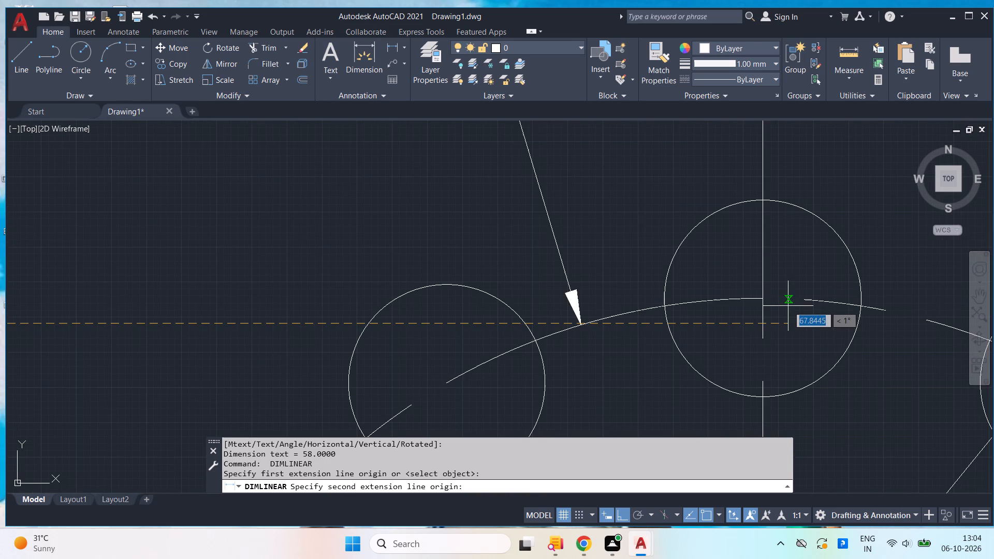
{"action": "left_click", "coordinate": [763, 302]}
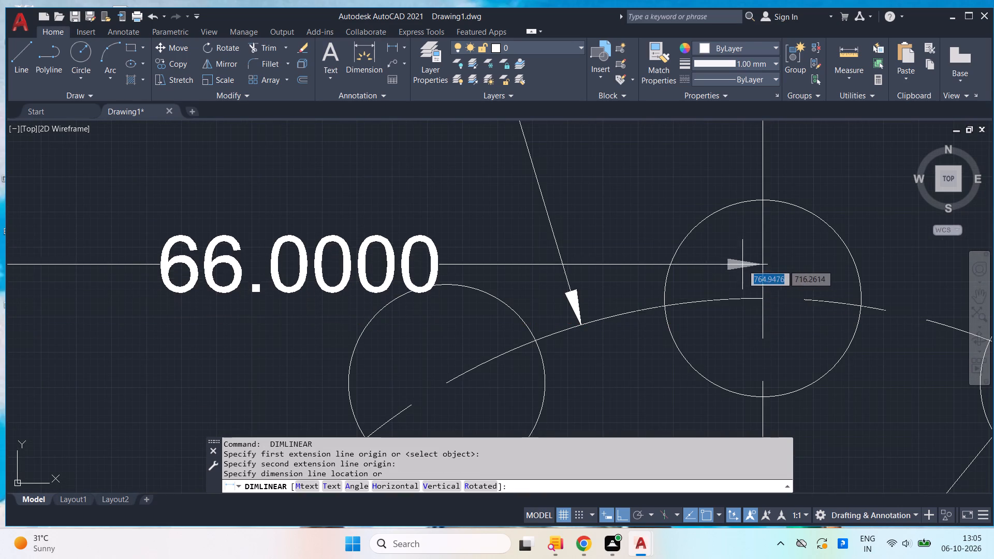
{"action": "scroll", "coordinate": [737, 251], "scroll_direction": "down", "scroll_amount": 6}
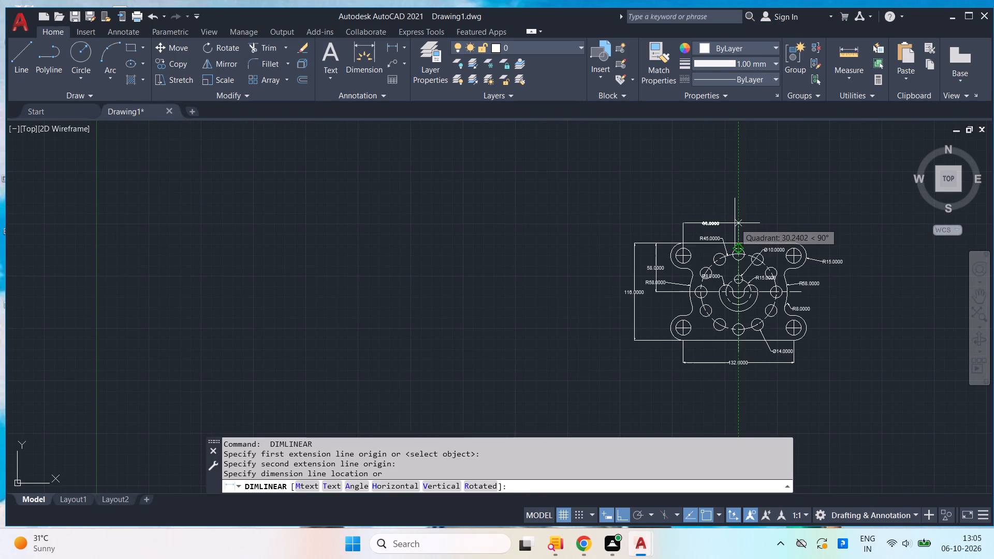
{"action": "left_click", "coordinate": [735, 223]}
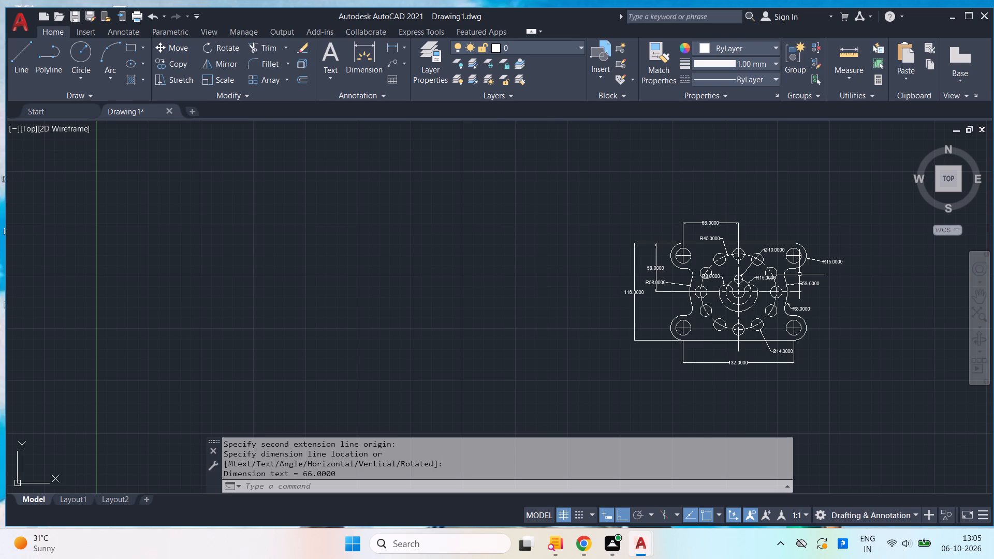
Add a diameter dimension to the plate's upper-right corner hole, with its text placed outside the outline above the corner.
{"action": "middle_click_drag", "start_coordinate": [819, 301], "coordinate": [772, 325]}
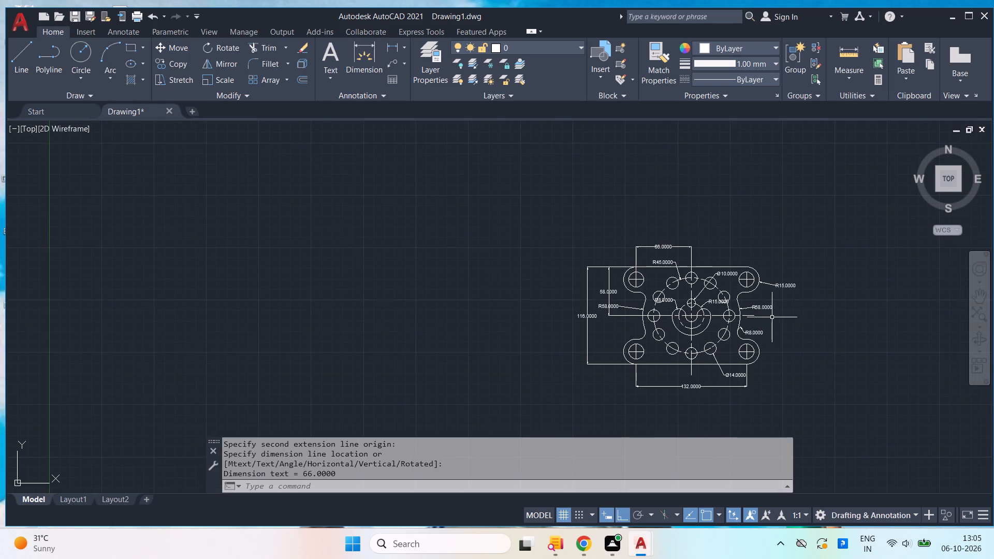
{"action": "scroll", "coordinate": [772, 314], "scroll_direction": "up", "scroll_amount": 2}
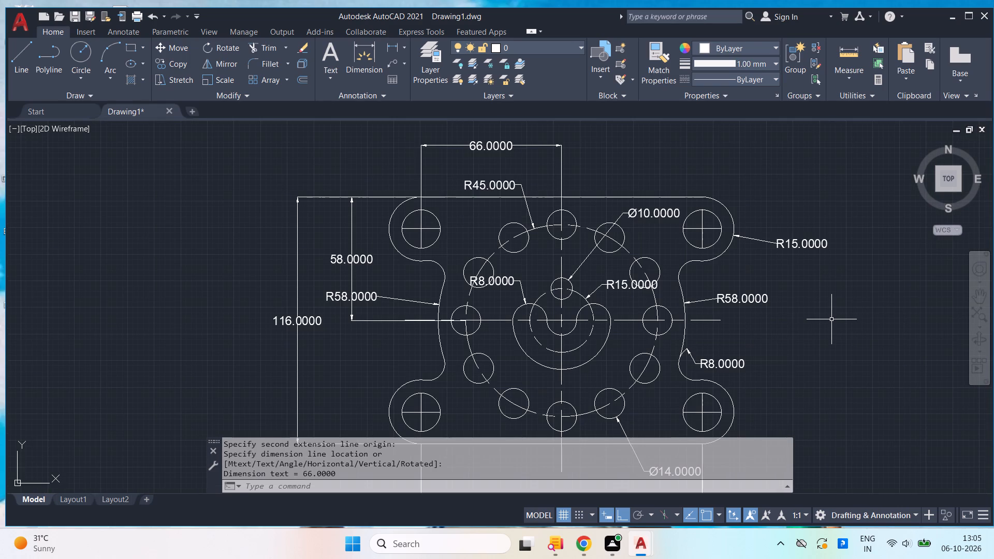
{"action": "type", "text": "dim"}
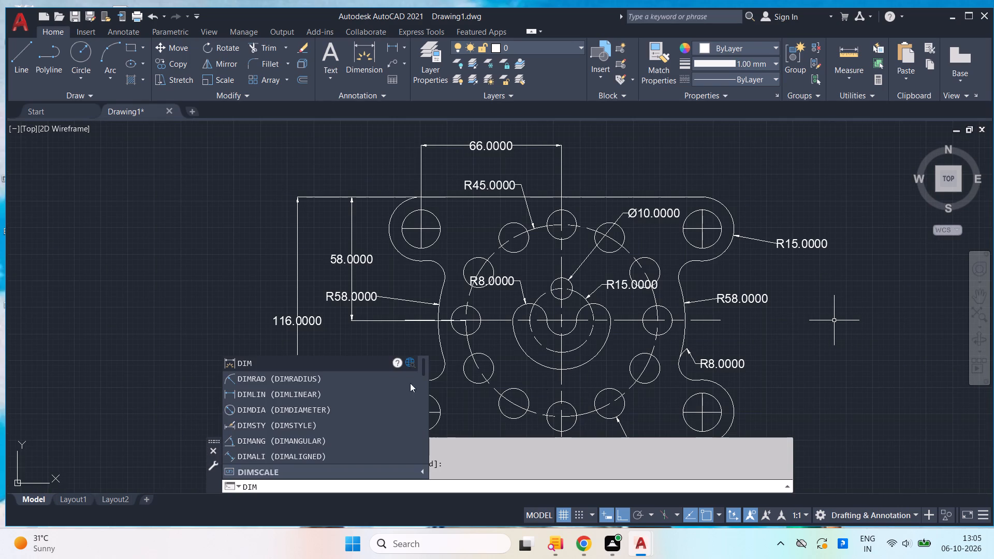
{"action": "left_click", "coordinate": [350, 406]}
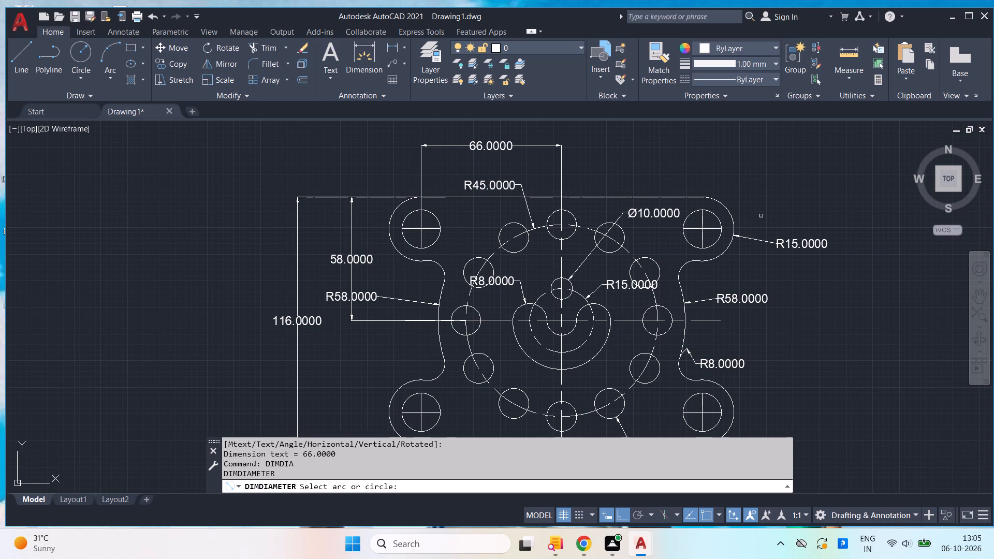
{"action": "left_click", "coordinate": [718, 217]}
{"action": "left_click", "coordinate": [764, 180]}
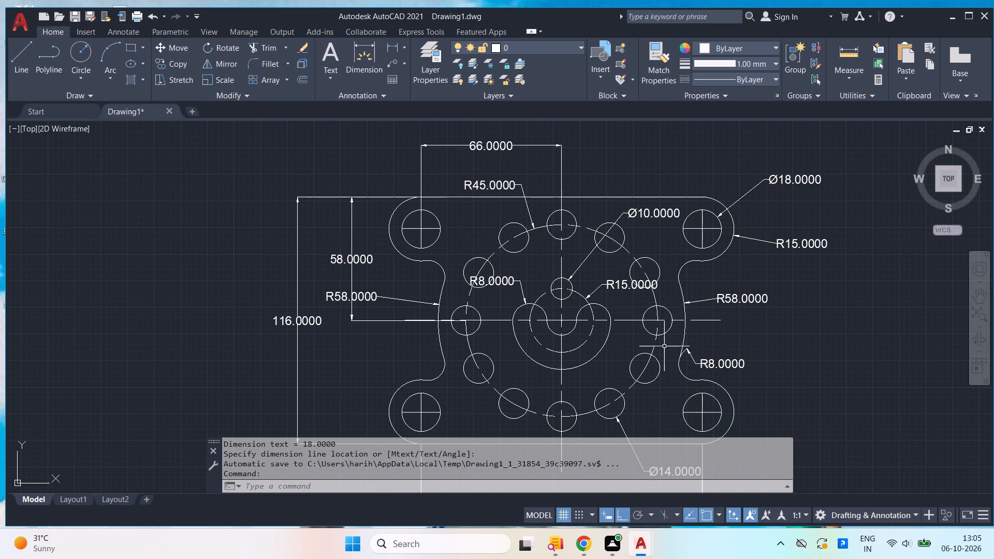
{"action": "middle_click_drag", "start_coordinate": [664, 346], "coordinate": [637, 316]}
{"action": "scroll", "coordinate": [664, 346], "scroll_direction": "down", "scroll_amount": 1}
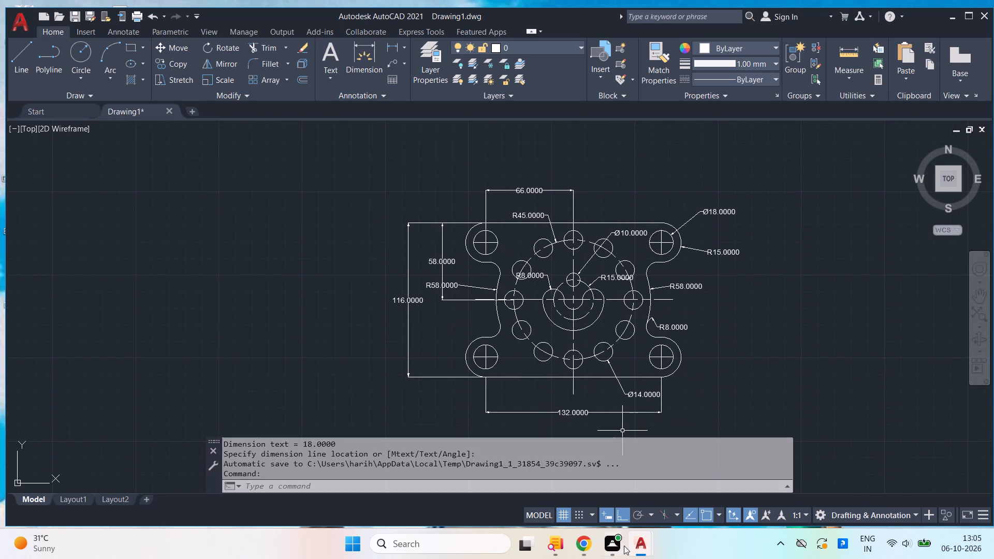
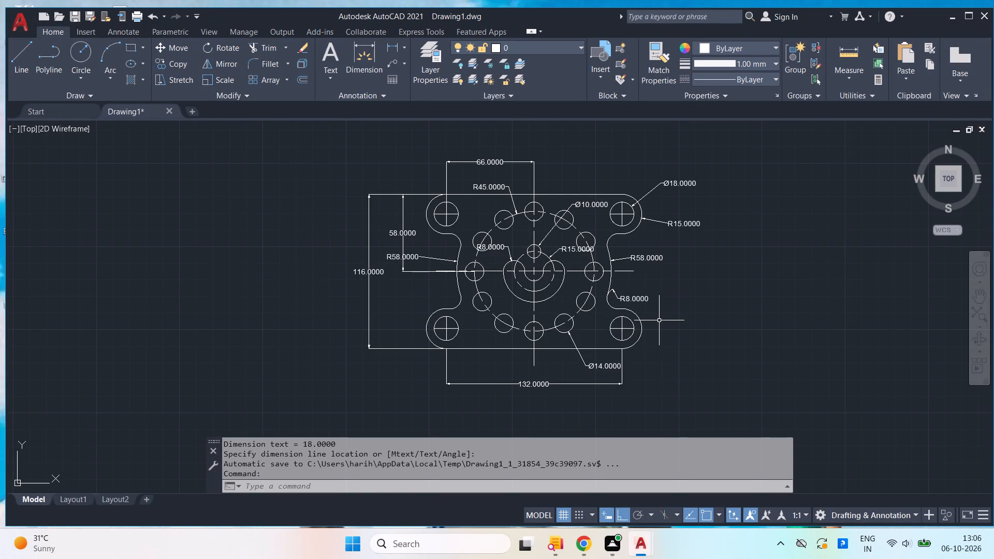
Turn off command logging with LOGFILEOFF.
{"action": "type", "text": "log"}
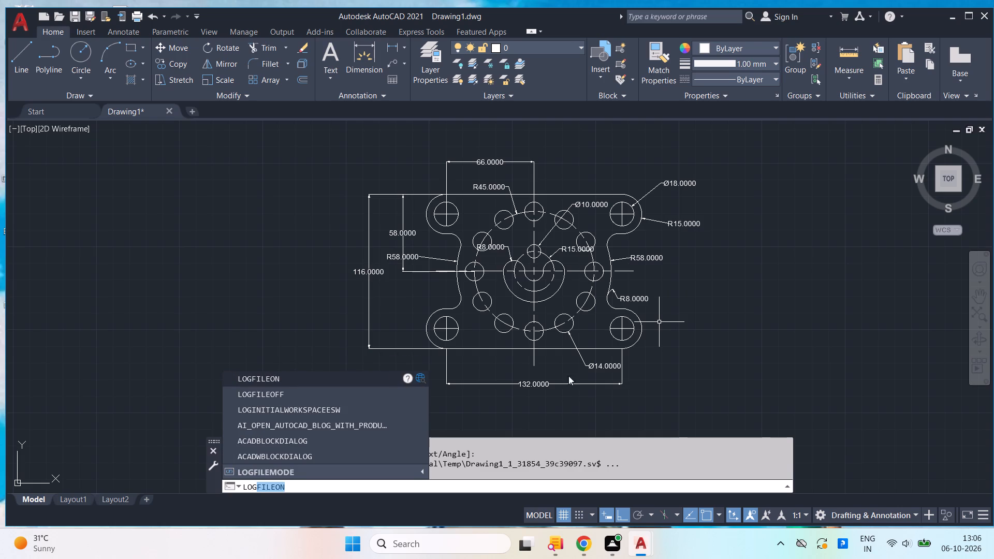
{"action": "left_click", "coordinate": [257, 399]}
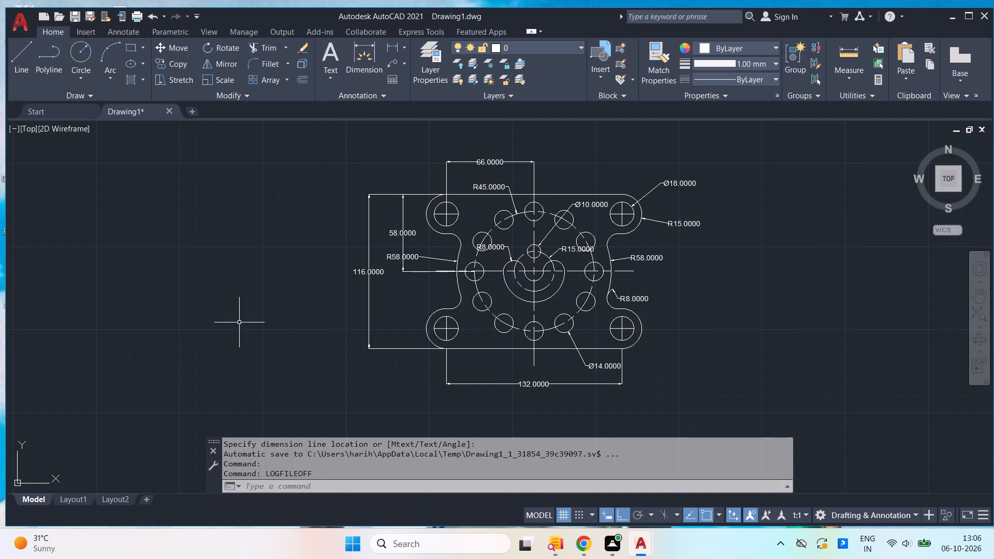
Save the drawing in the Documents folder as "Multi point mounting and clamping base plate" in AutoCAD 2018 DWG format.
{"action": "key", "text": "ctrl+s"}
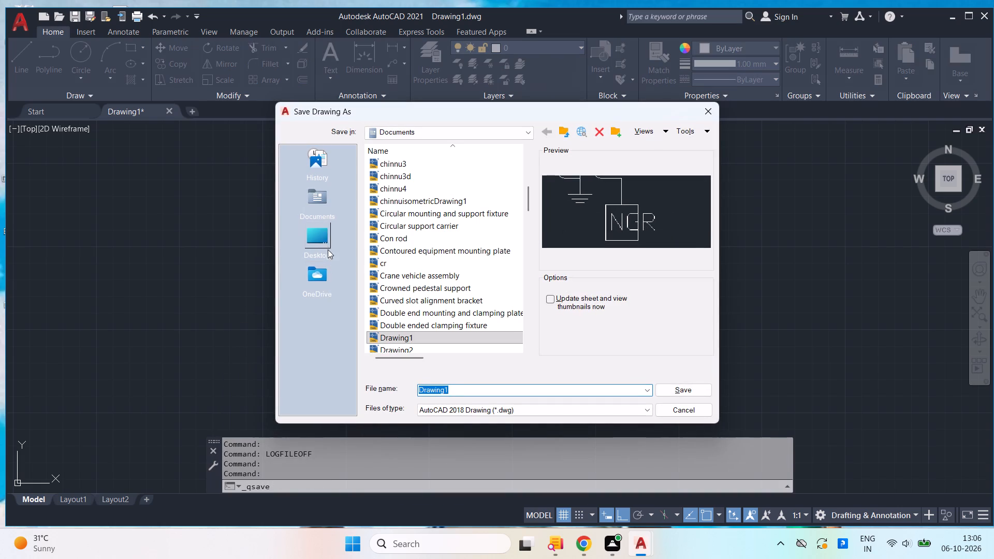
{"action": "left_click", "coordinate": [322, 212]}
{"action": "left_click", "coordinate": [498, 389]}
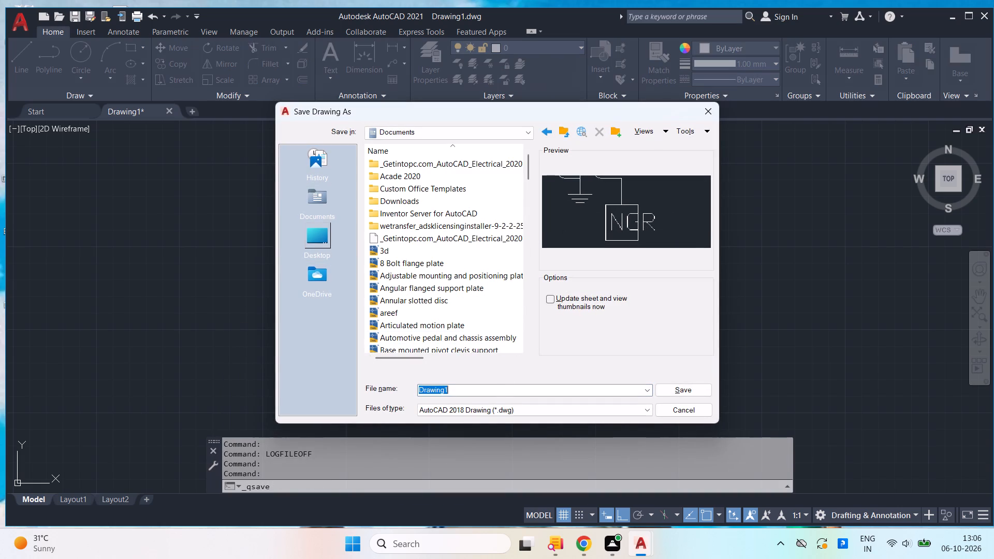
{"action": "key", "text": "BackSpace"}
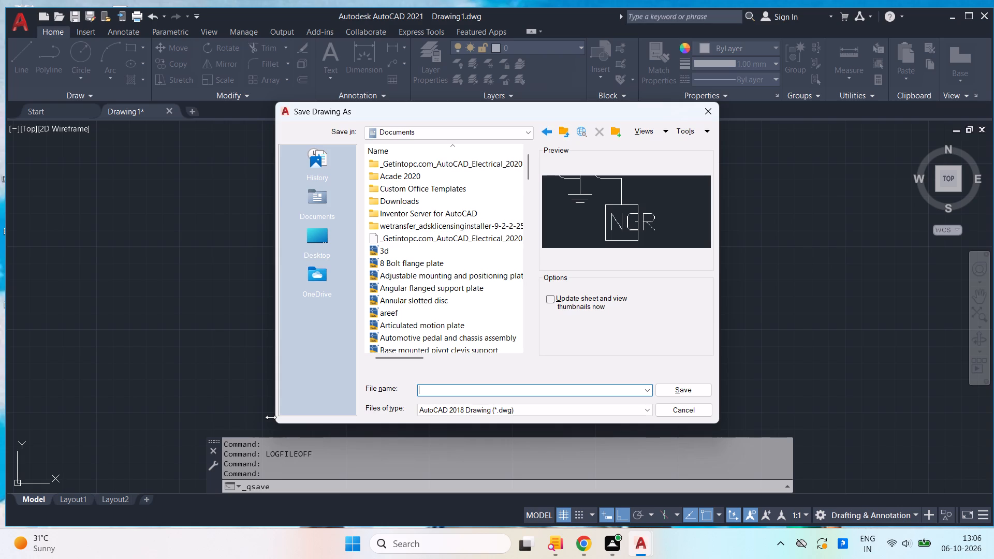
{"action": "type", "text": "Mi"}
{"action": "key", "text": "BackSpace"}
{"action": "type", "text": "uly"}
{"action": "key", "text": "BackSpace"}
{"action": "type", "text": "ti"}
{"action": "key", "text": "space"}
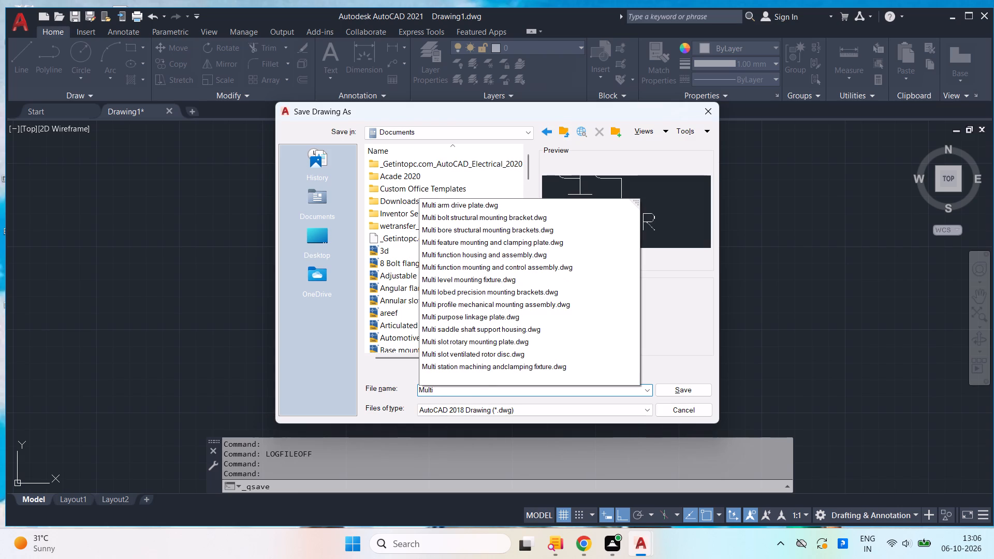
{"action": "type", "text": "point"}
{"action": "key", "text": "space"}
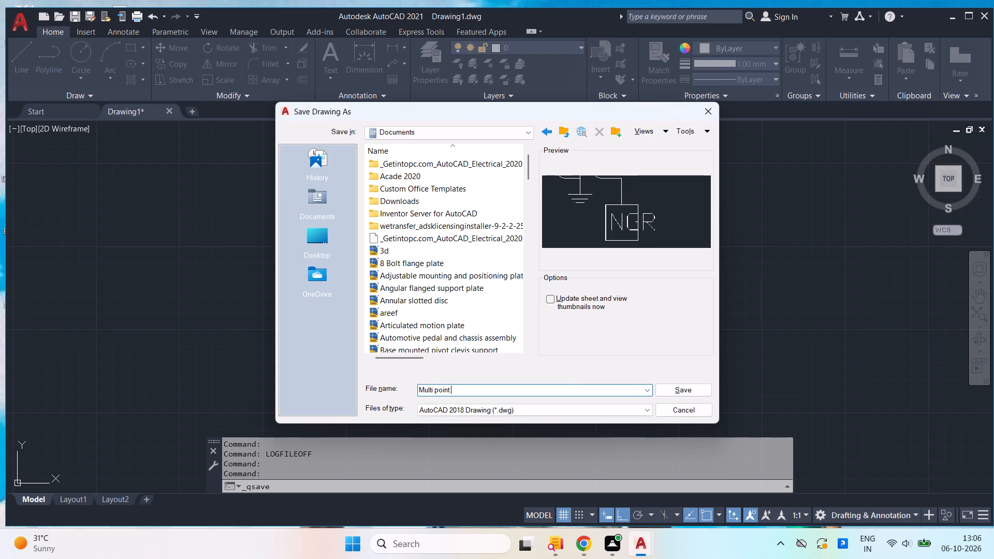
{"action": "type", "text": "mounyting"}
{"action": "key", "text": "space"}
{"action": "key", "text": "BackSpace"}
{"action": "key", "text": "BackSpace"}
{"action": "key", "text": "BackSpace"}
{"action": "key", "text": "BackSpace"}
{"action": "key", "text": "BackSpace"}
{"action": "key", "text": "BackSpace"}
{"action": "type", "text": "ting and"}
{"action": "key", "text": "space"}
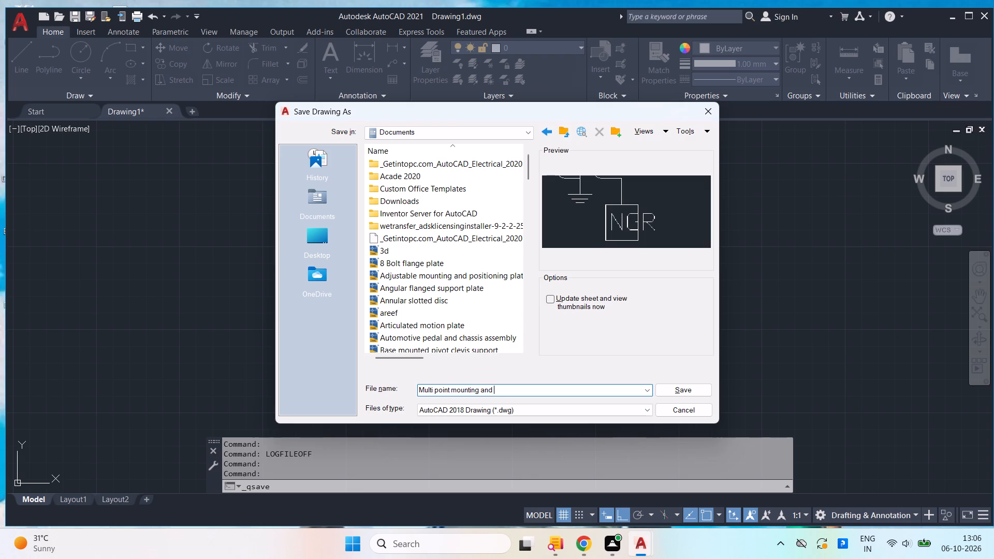
{"action": "type", "text": "clamping"}
{"action": "key", "text": "space"}
{"action": "type", "text": "base"}
{"action": "key", "text": "space"}
{"action": "type", "text": "plate"}
{"action": "left_click", "coordinate": [667, 387]}
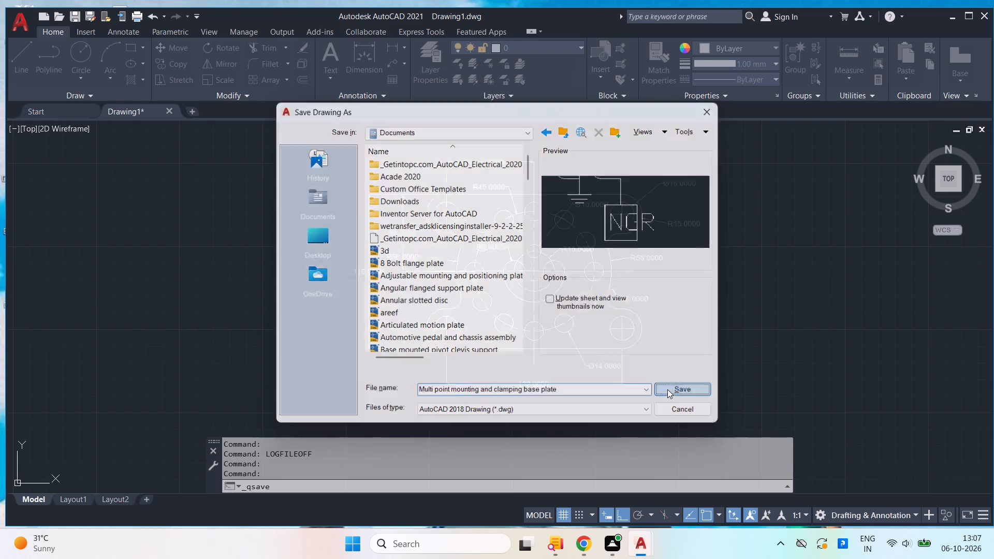
Export the drawing as a DWF file to Documents, keeping the drawing's name and the default export settings.
{"action": "left_click", "coordinate": [19, 21]}
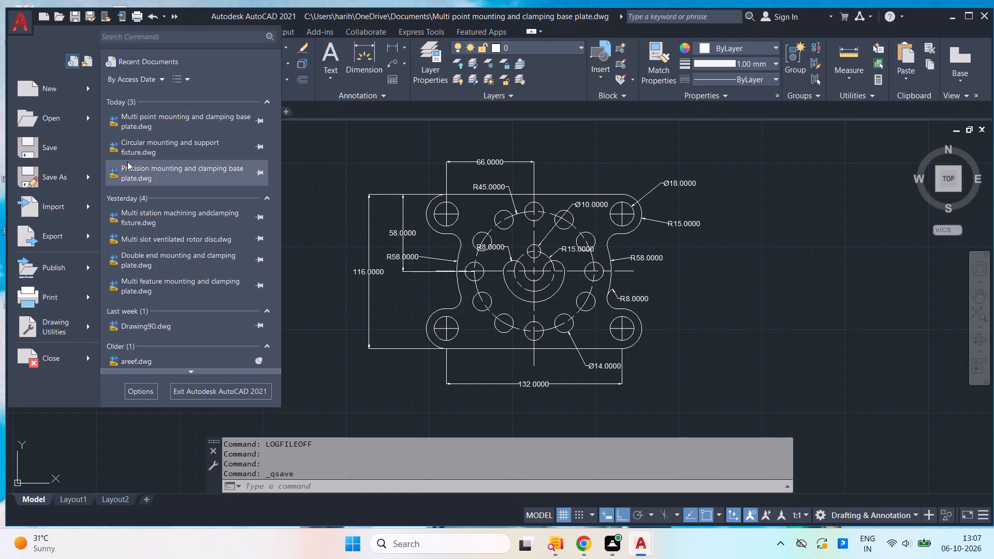
{"action": "left_click", "coordinate": [53, 234]}
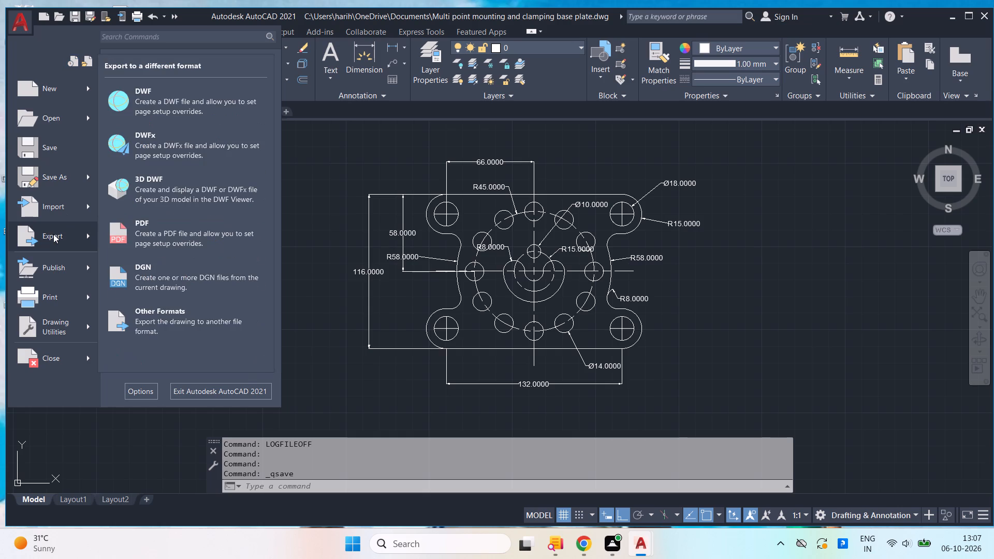
{"action": "left_click", "coordinate": [176, 115]}
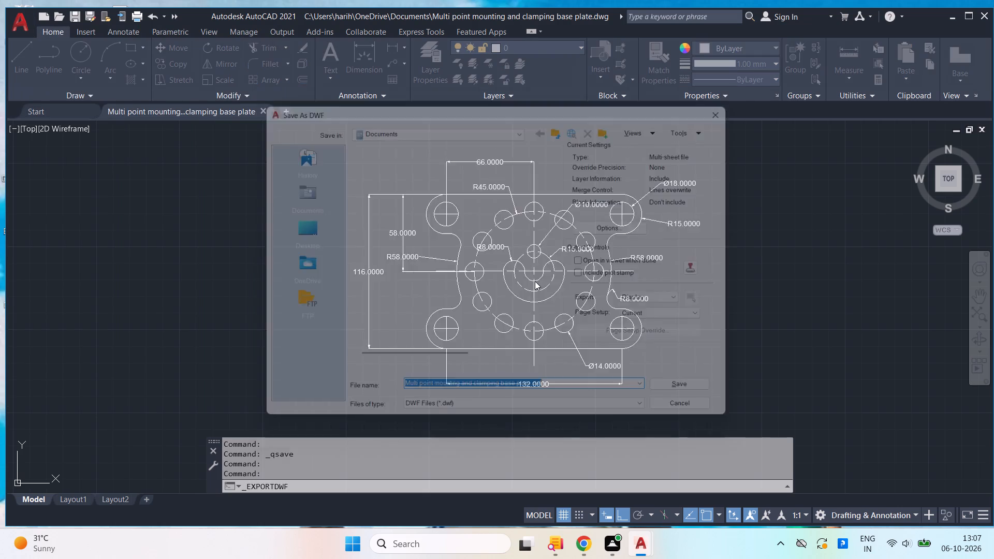
{"action": "left_click", "coordinate": [694, 395]}
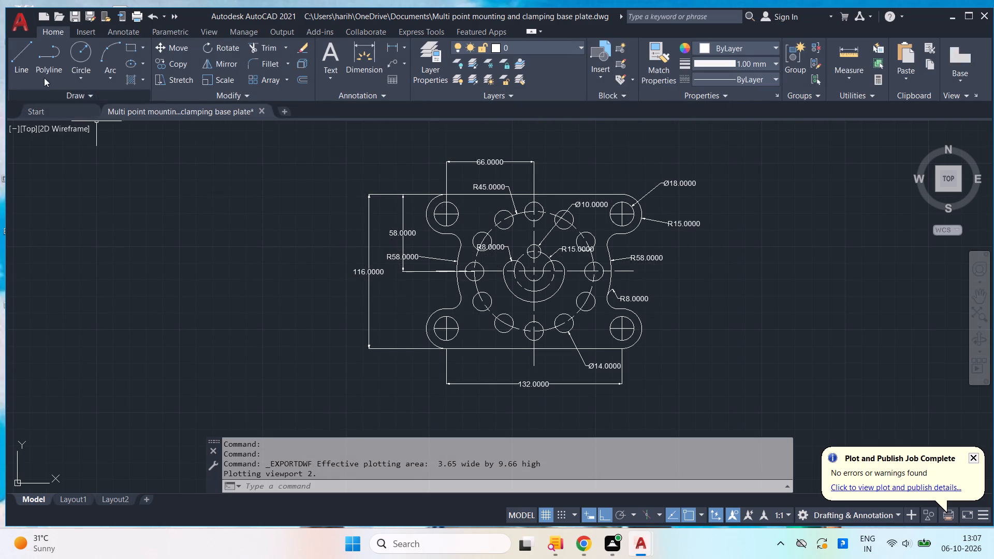
Export the displayed drawing as a PDF to Documents under the same name, using the AutoCAD PDF (General Documentation) preset.
{"action": "left_click", "coordinate": [25, 30]}
{"action": "left_click", "coordinate": [82, 232]}
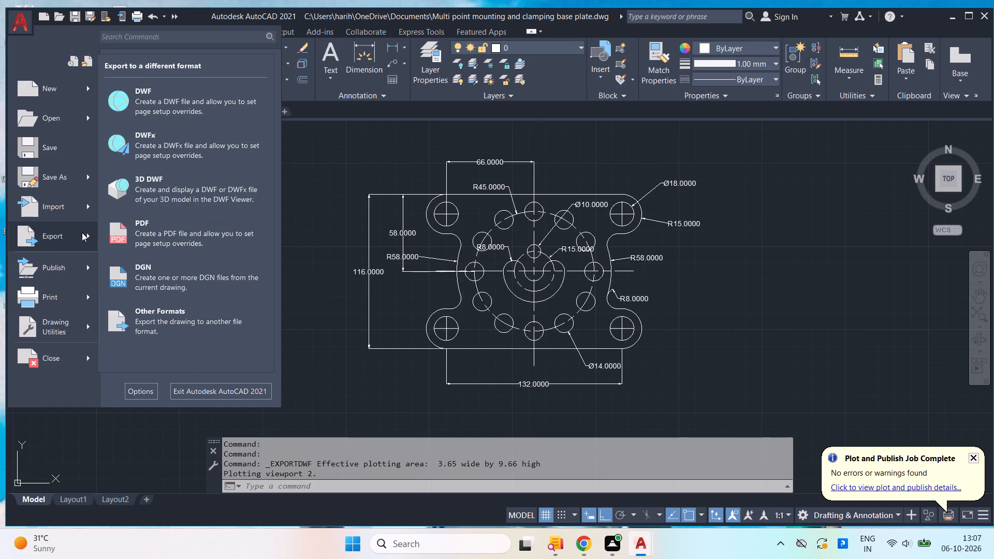
{"action": "left_click", "coordinate": [179, 246]}
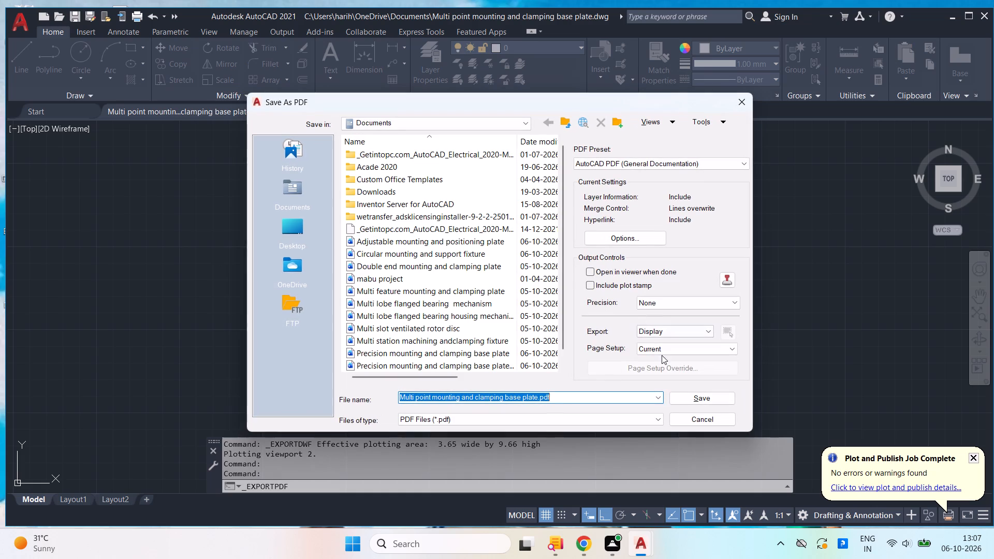
{"action": "left_click", "coordinate": [680, 393]}
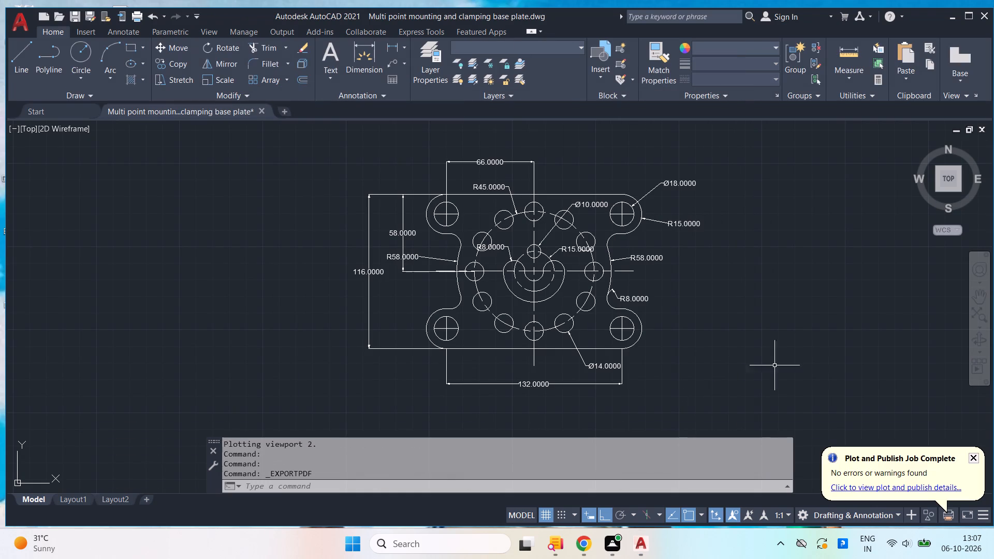